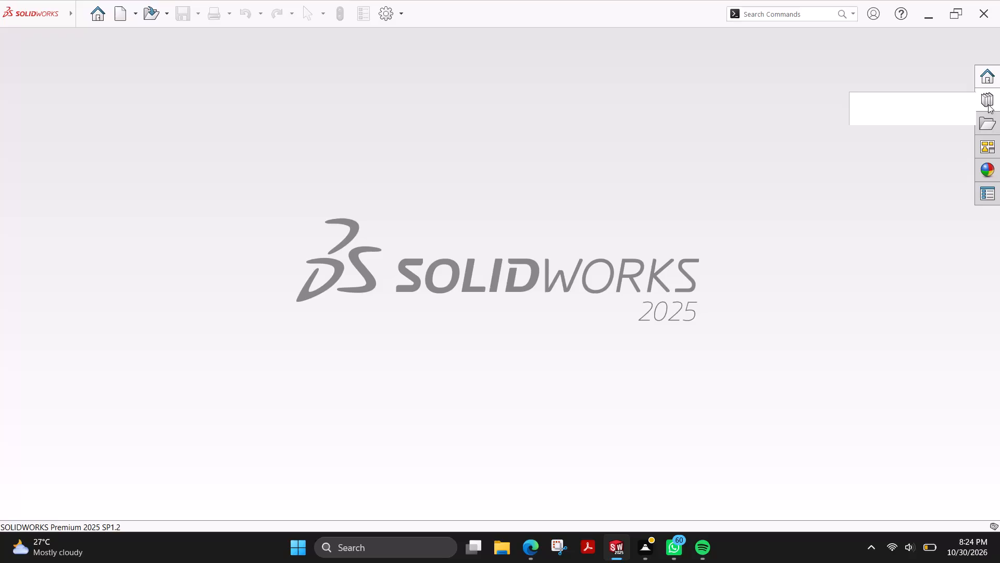
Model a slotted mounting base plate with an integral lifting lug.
Create a new part document.
left_click(115, 15)
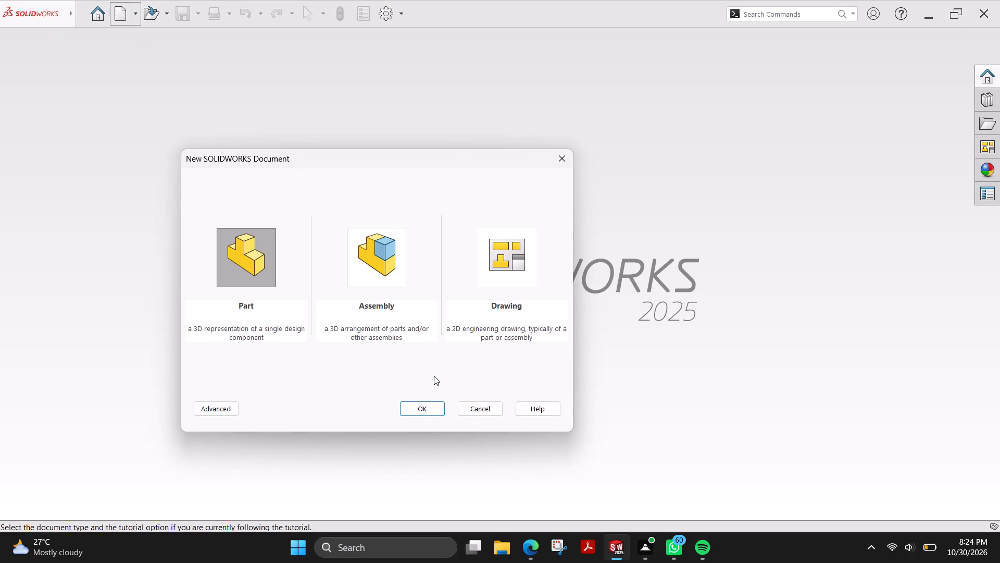
left_click(427, 403)
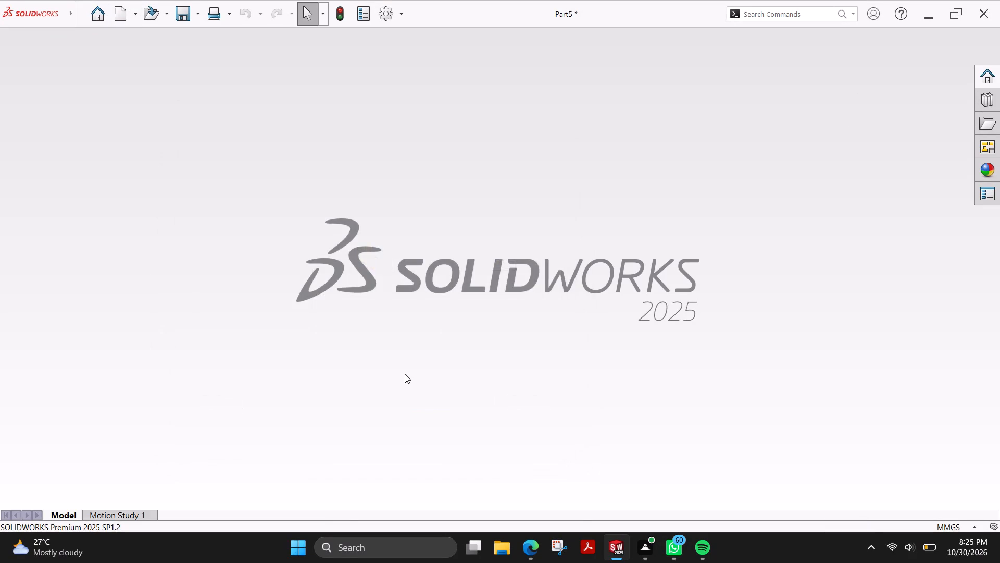
Start a sketch on the Top Plane and draw a center rectangle from the origin, about 191 mm by 110 mm.
left_click(67, 92)
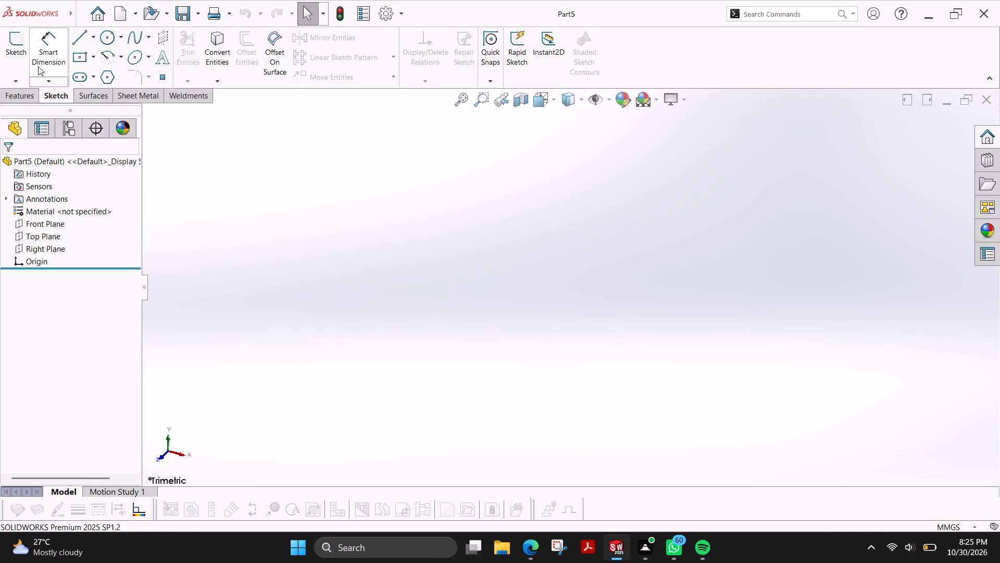
left_click(21, 51)
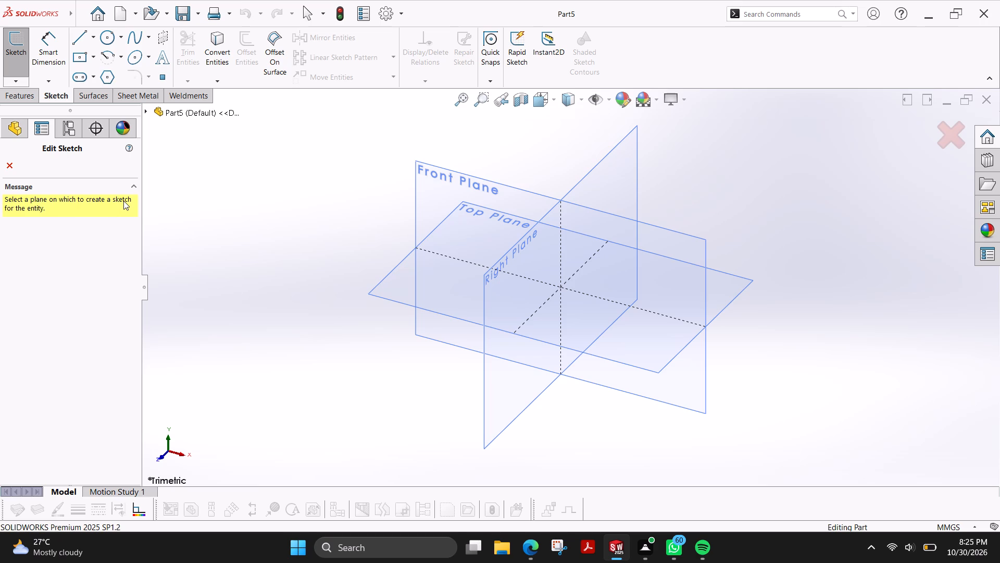
left_click(384, 280)
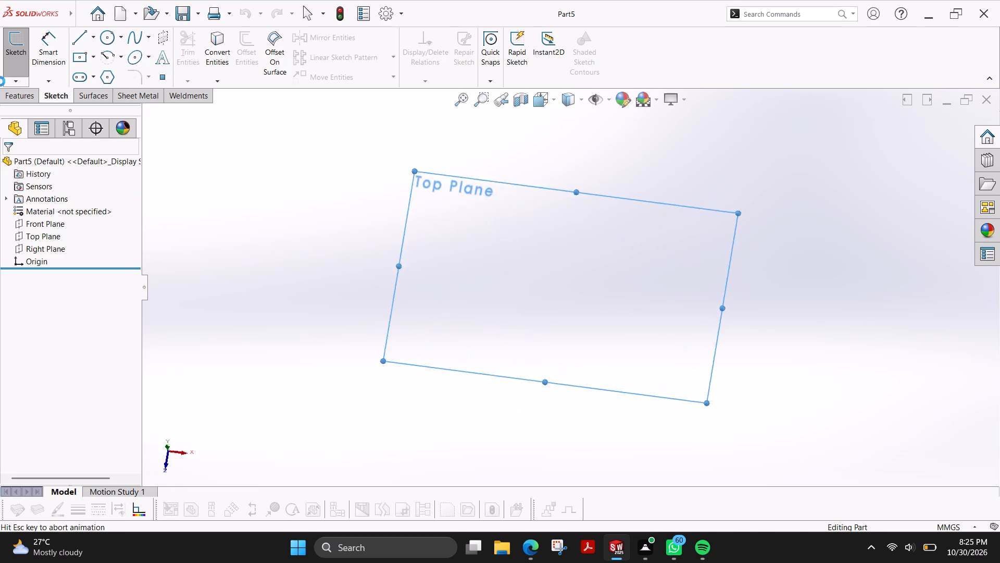
left_click(78, 59)
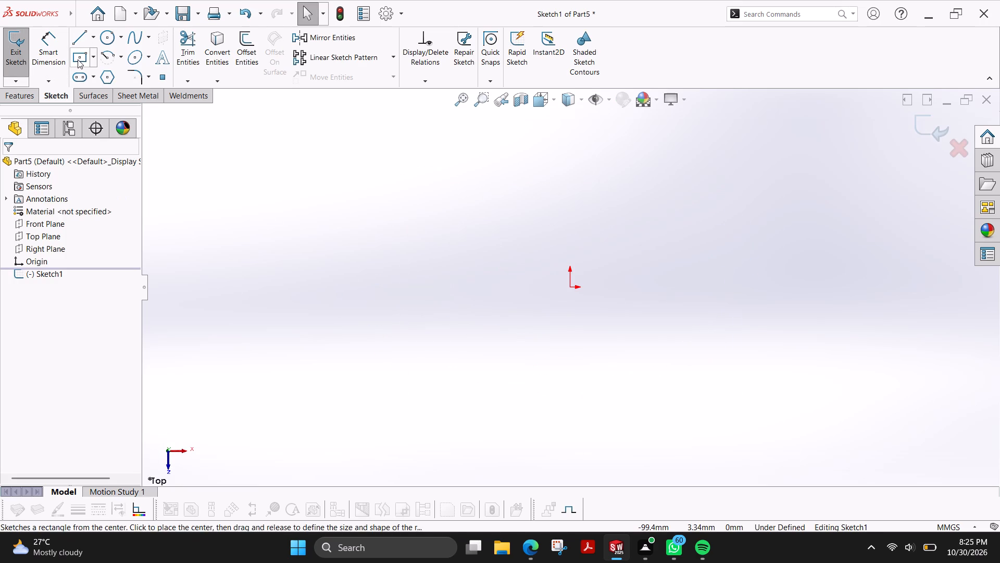
left_click(572, 285)
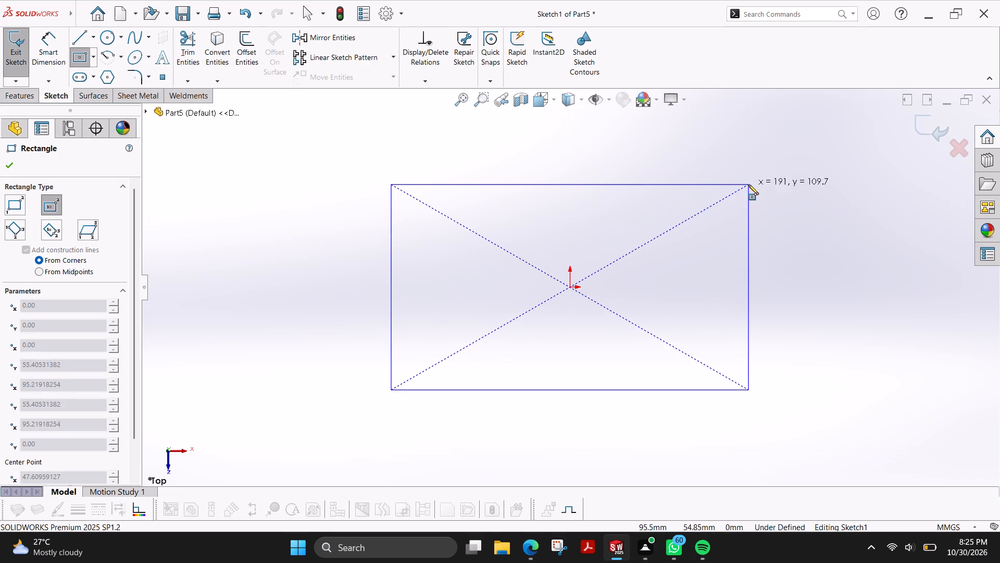
left_click(748, 185)
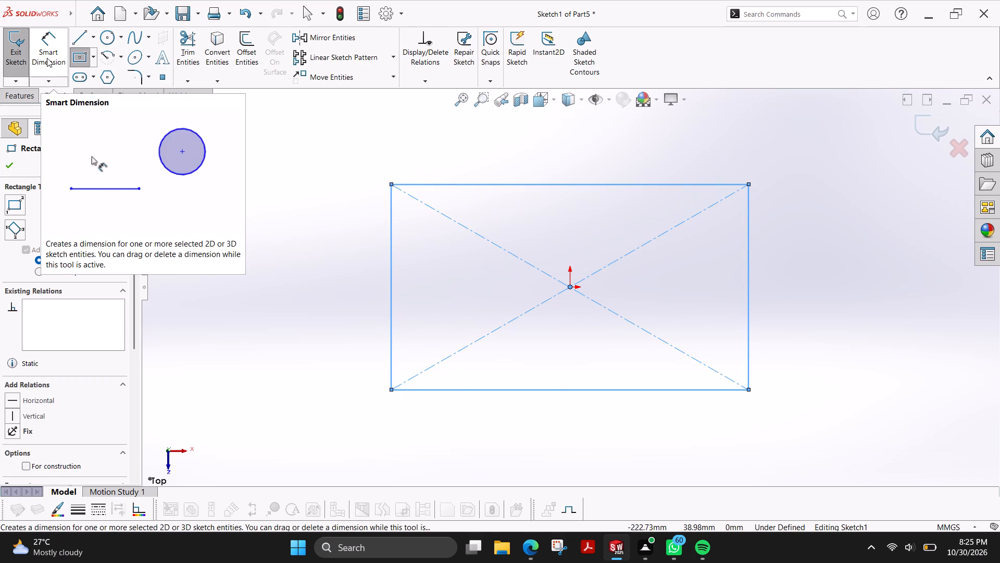
Dimension the rectangle 88 mm wide and 62 mm high.
left_click(47, 58)
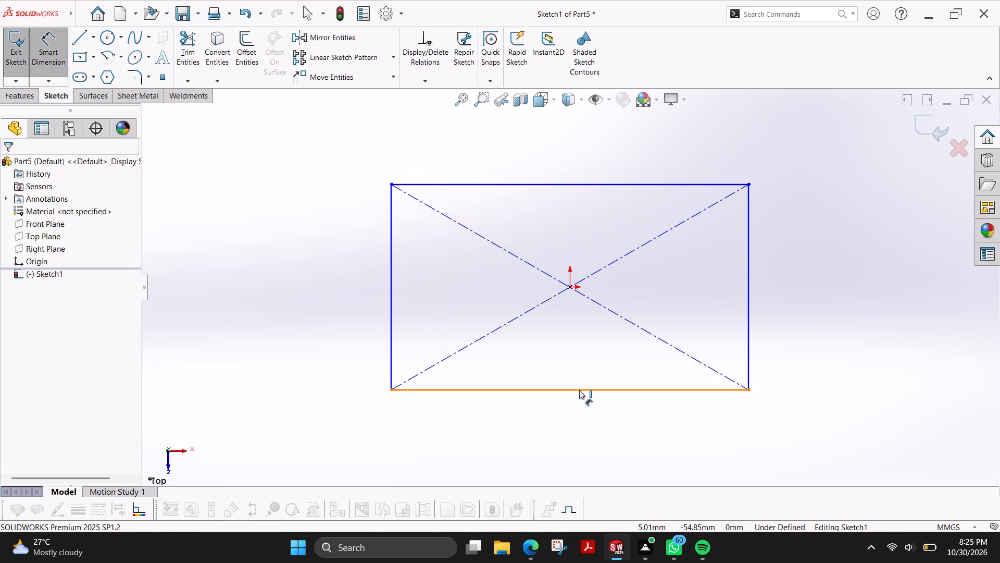
left_click(579, 390)
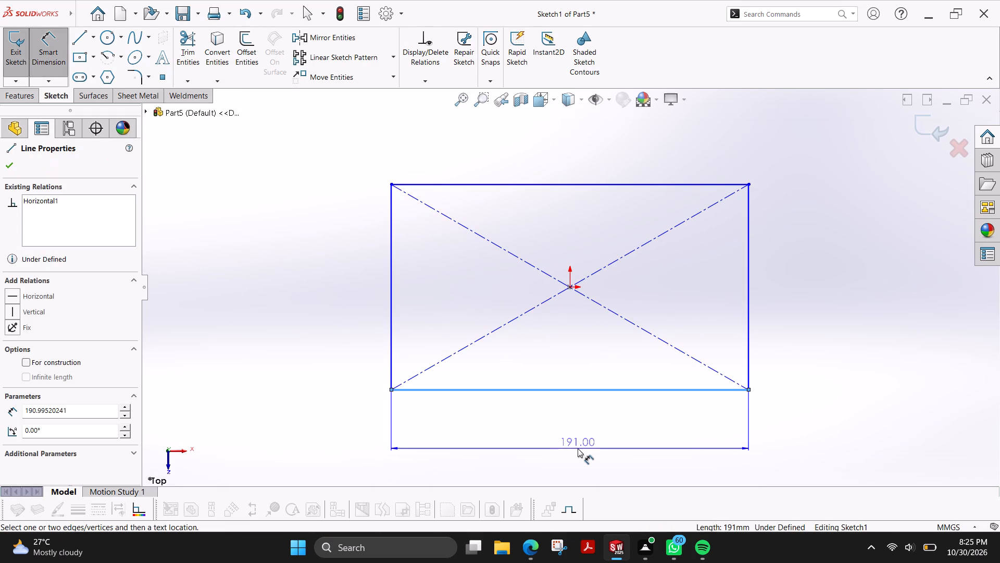
left_click(578, 448)
type("88")
key("Return")
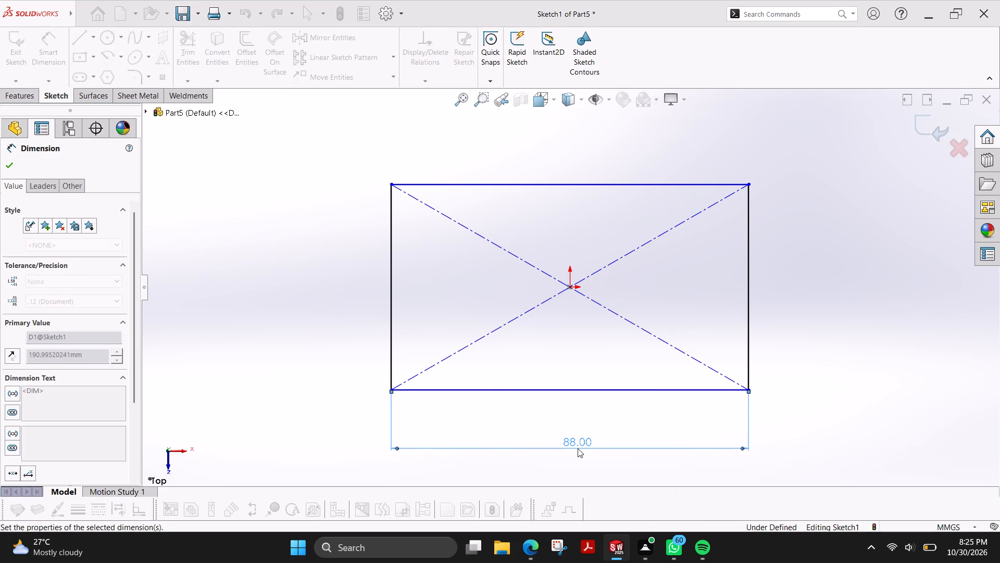
left_click(391, 282)
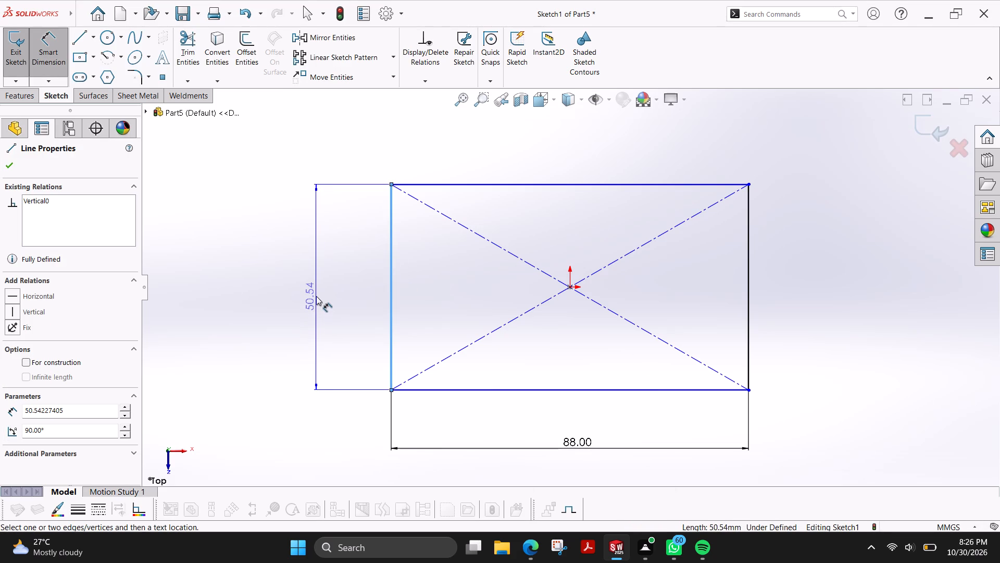
left_click(316, 296)
type("62")
key("Return")
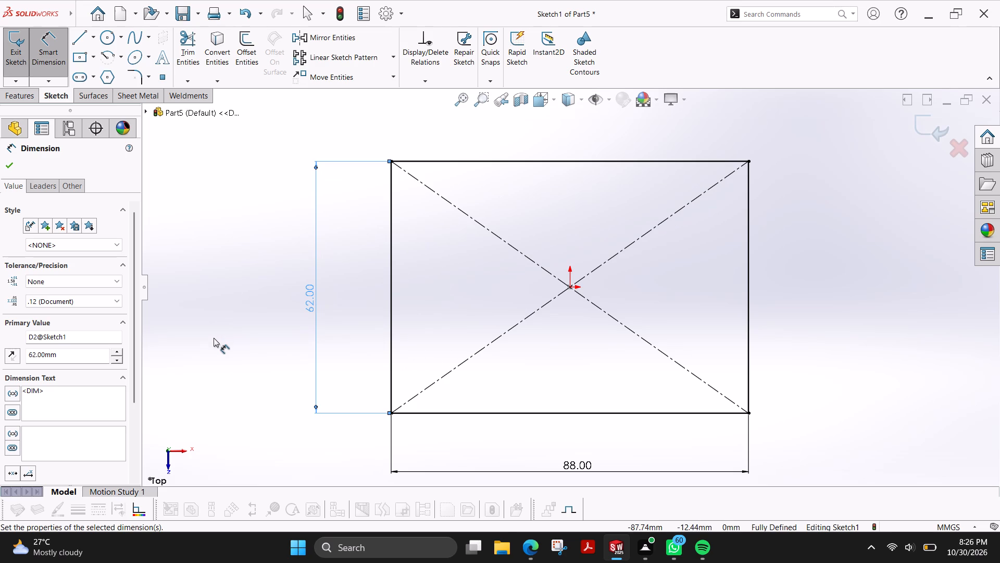
Trim away the rectangle's diagonal construction lines with Power trim.
left_click(92, 75)
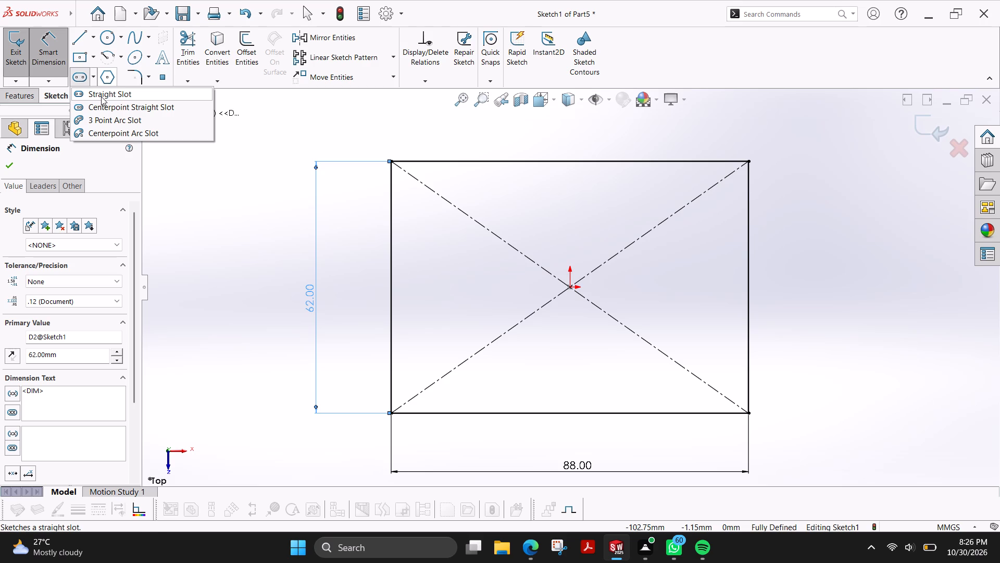
left_click(187, 46)
left_click_drag(519, 201, 542, 389)
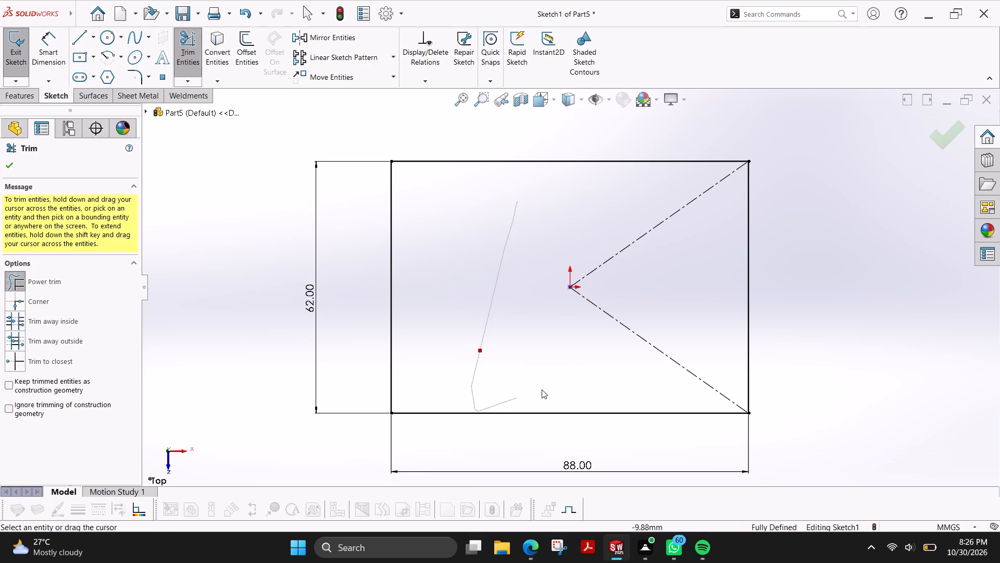
left_click_drag(542, 389, 597, 259)
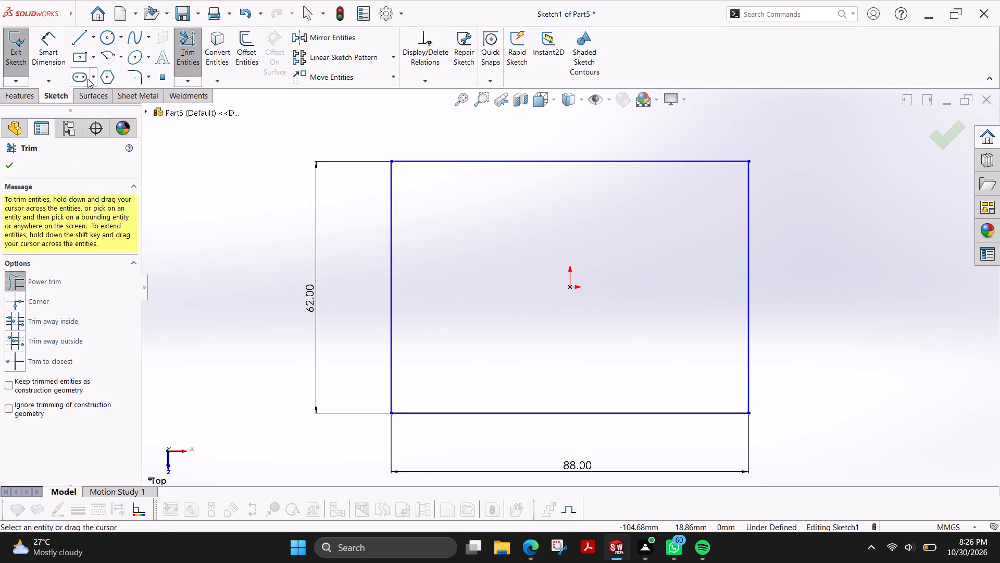
Sketch two vertical straight slots inside the rectangle, one near each vertical side, each about 48 mm between centers and 5 mm wide.
left_click(83, 74)
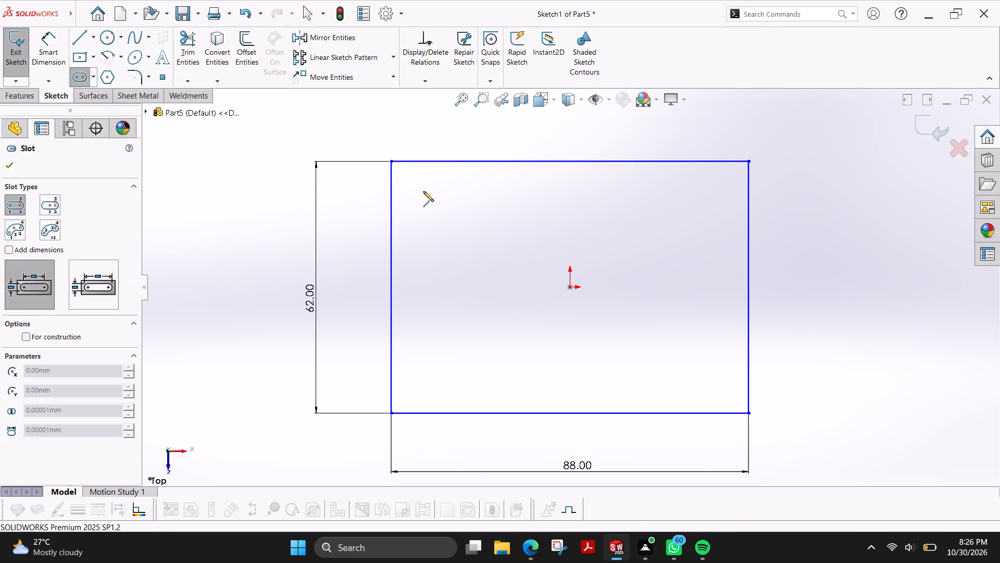
left_click(423, 191)
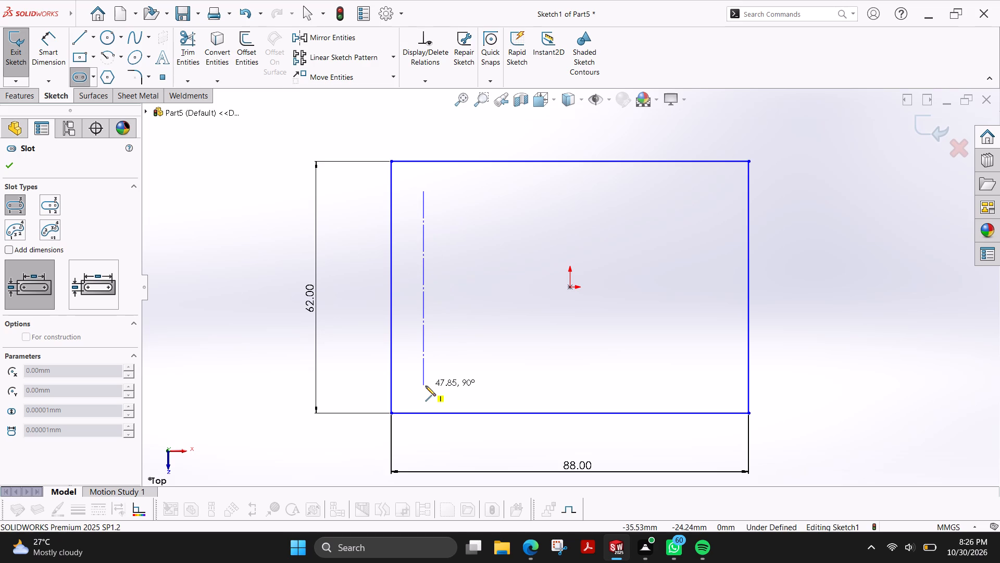
left_click(426, 386)
left_click(434, 384)
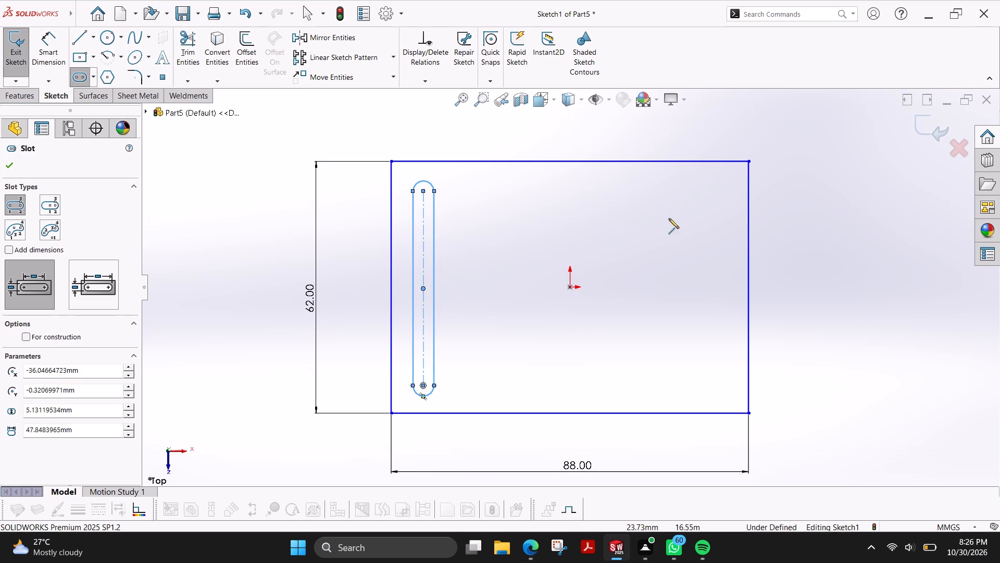
left_click(712, 190)
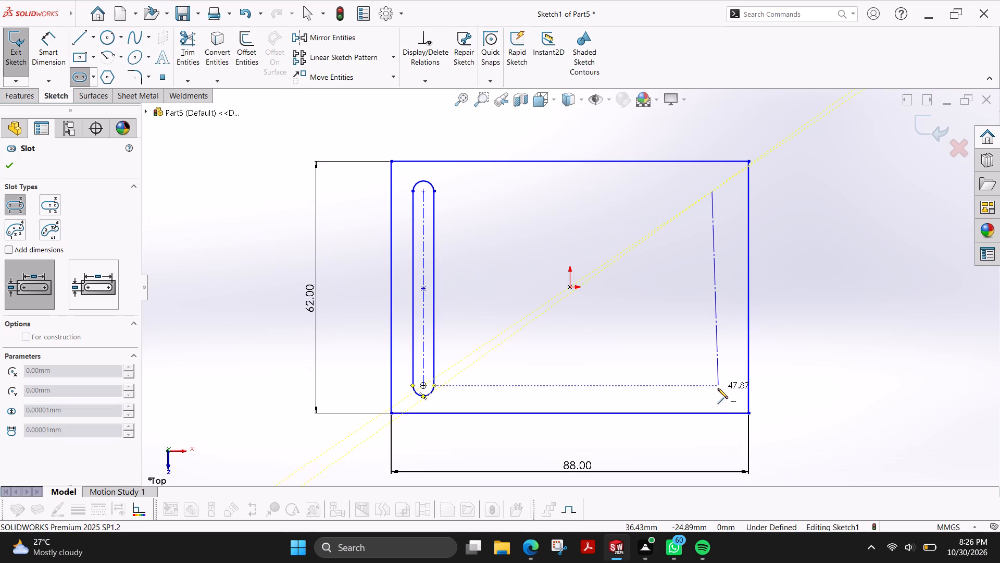
left_click(713, 387)
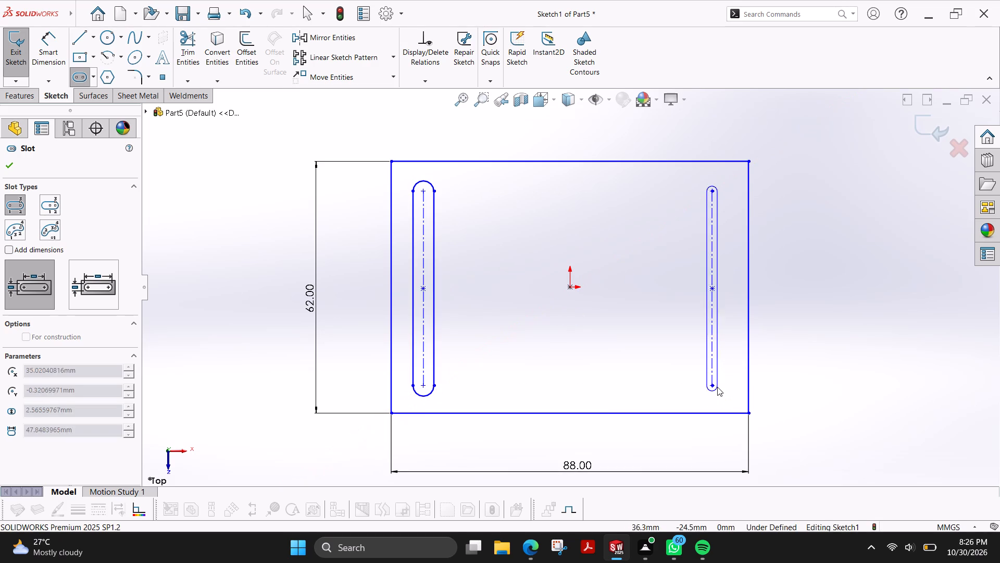
left_click(722, 387)
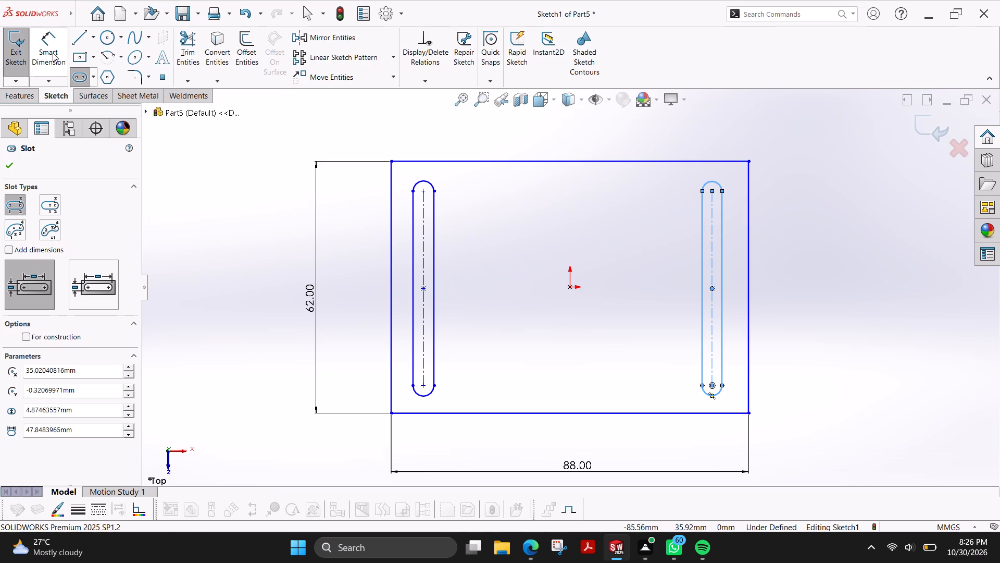
Dimension the width of both vertical slots as 6 mm.
left_click(50, 52)
scroll(493, 259, "down", 2)
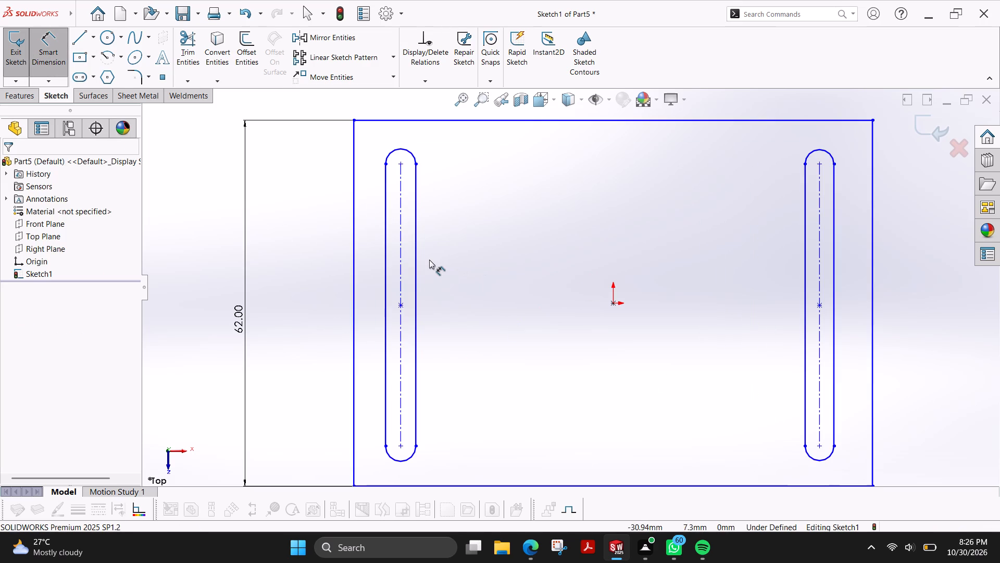
left_click(386, 276)
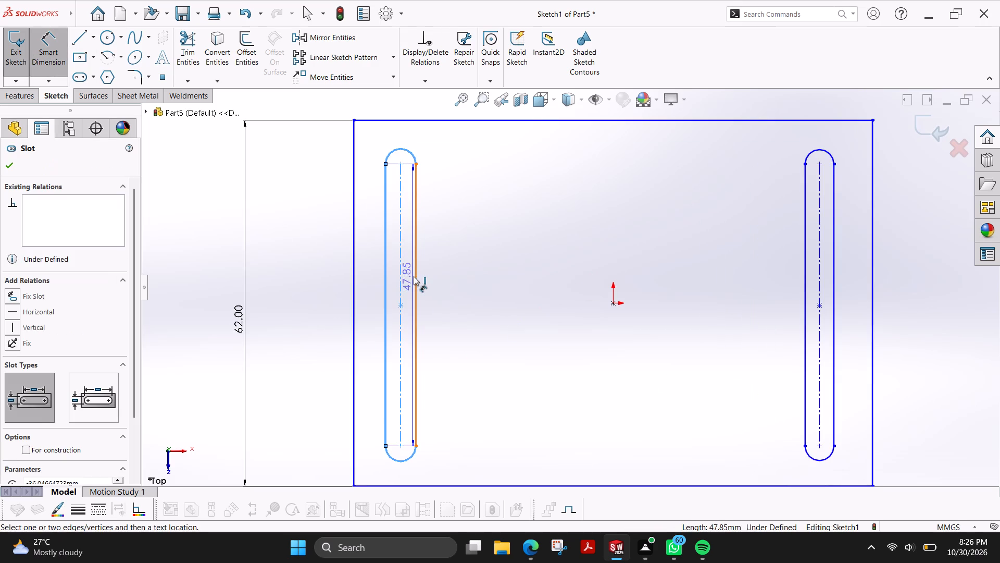
left_click(414, 276)
left_click(309, 251)
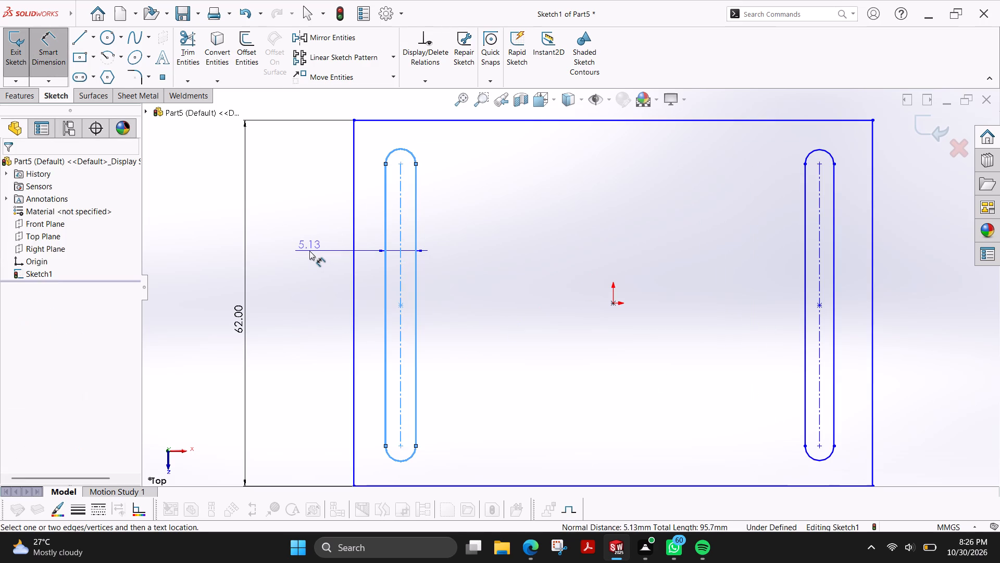
key("6")
key("Return")
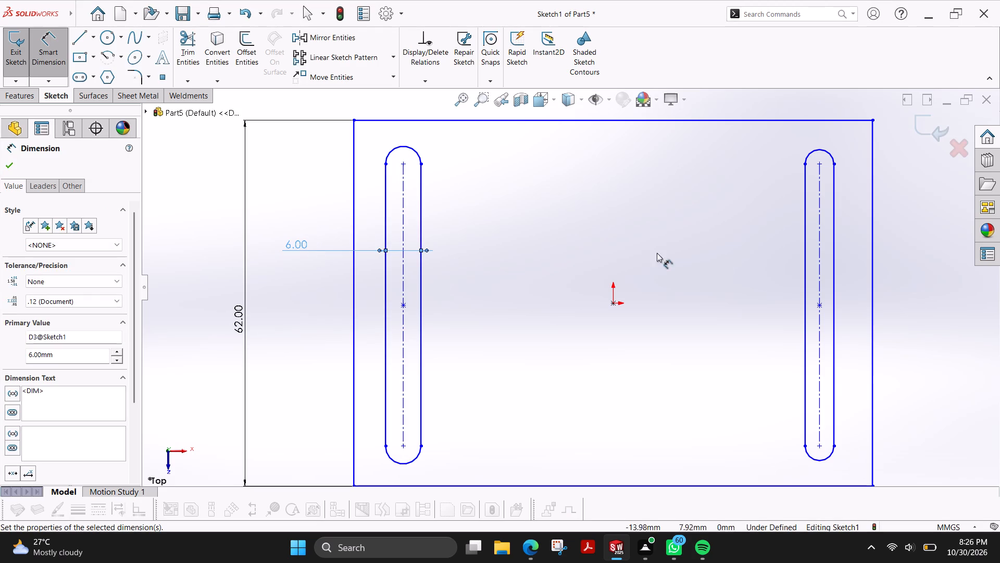
left_click(805, 265)
left_click(833, 263)
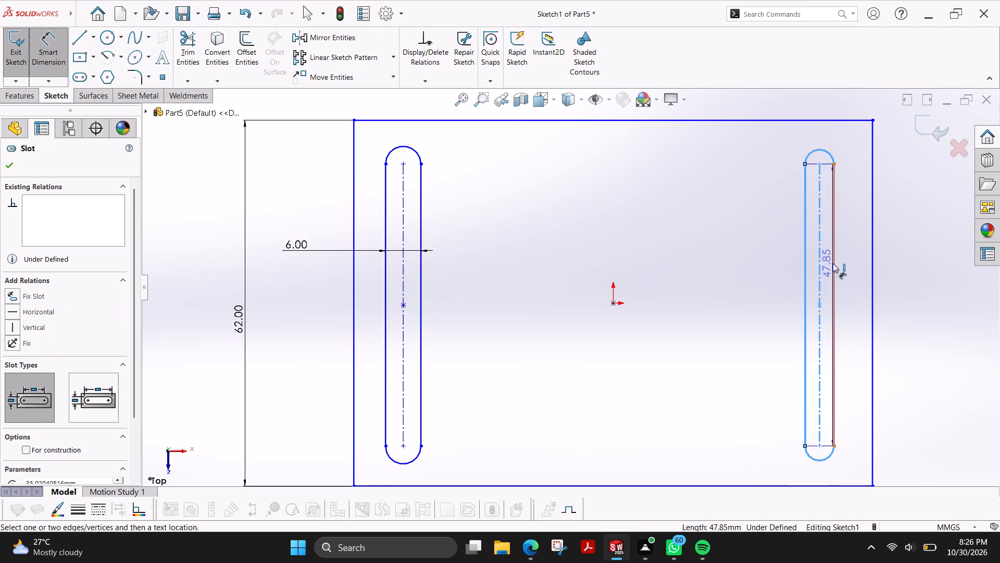
left_click(908, 260)
key("6")
key("Return")
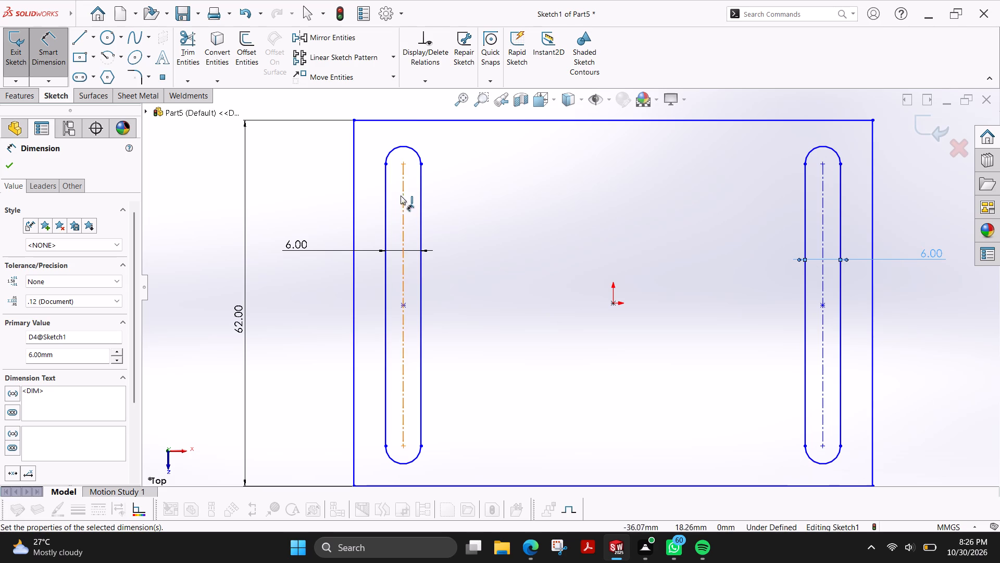
Dimension the distance from each slot's outer straight edge to the nearest vertical side of the rectangle as 8 mm.
left_click(385, 201)
left_click(354, 210)
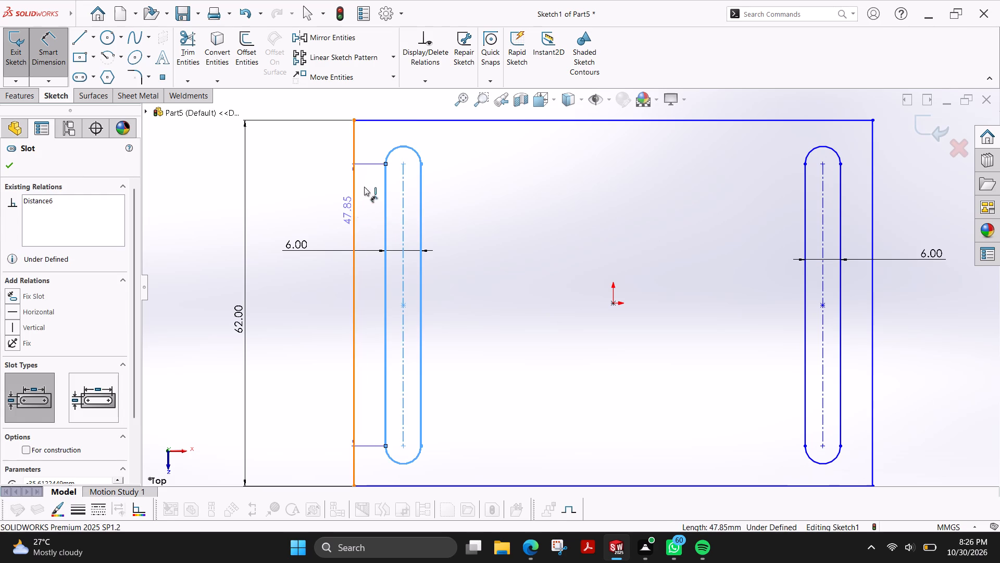
scroll(373, 160, "up", 2)
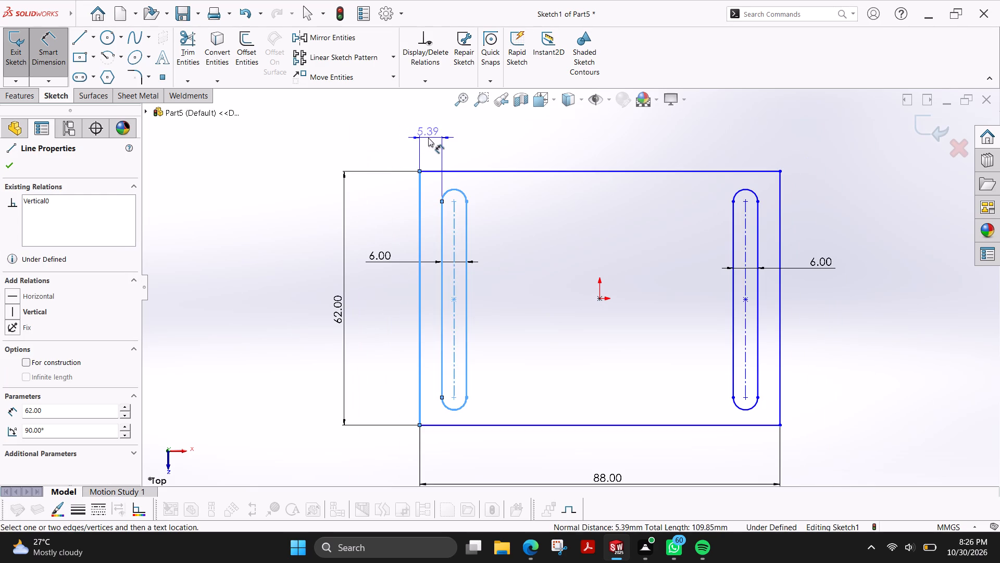
left_click(392, 128)
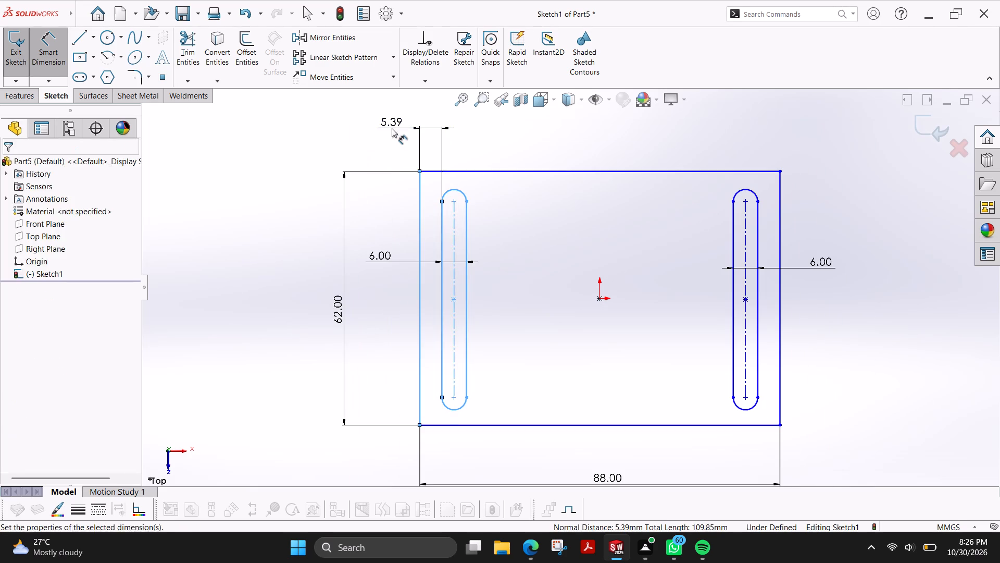
key("8")
key("Return")
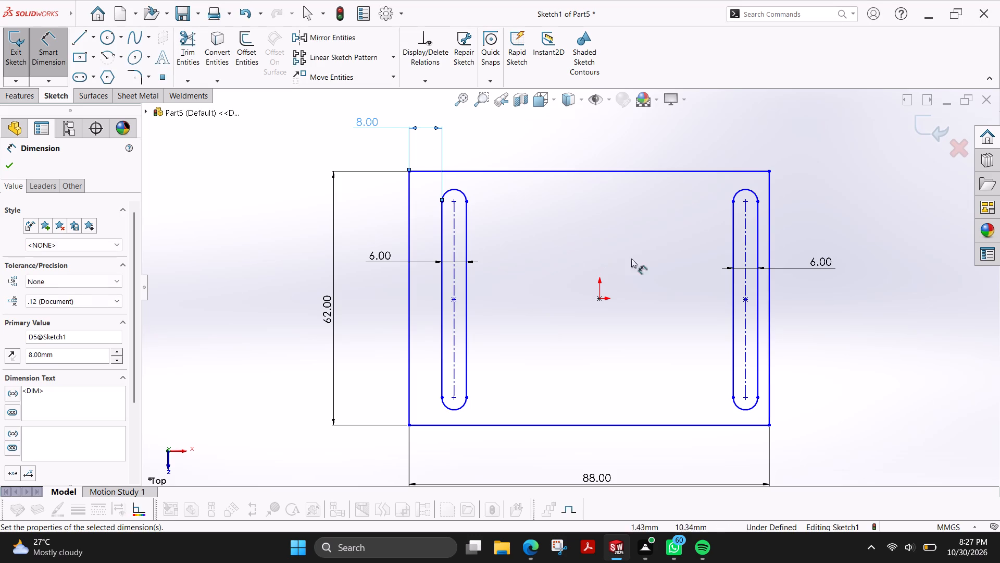
left_click(759, 244)
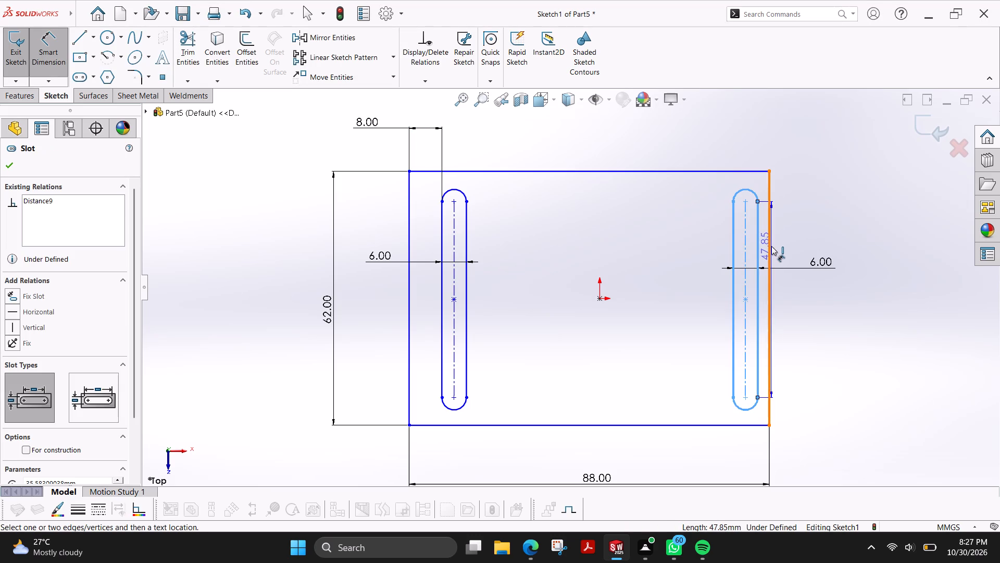
left_click(771, 247)
left_click(774, 132)
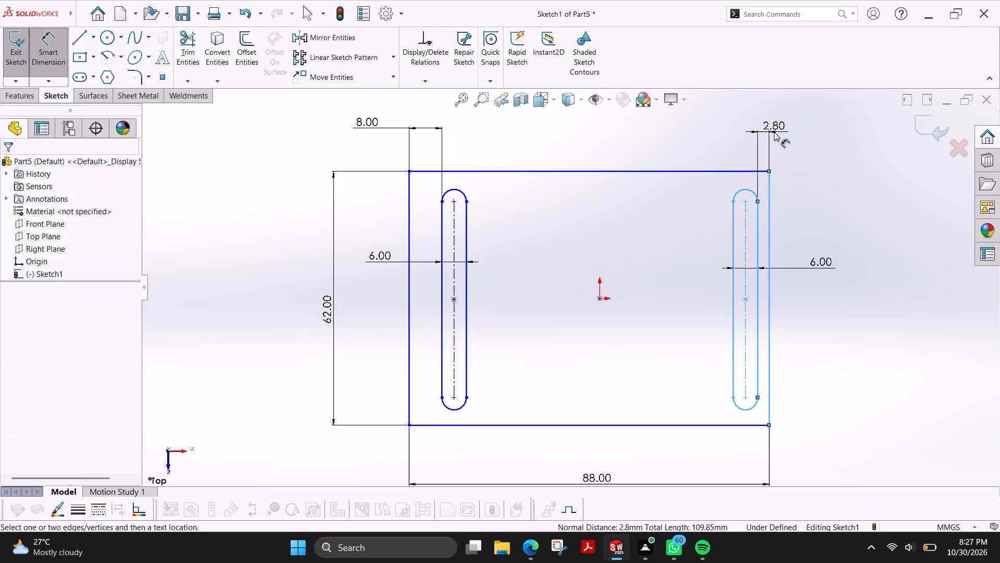
key("8")
key("Return")
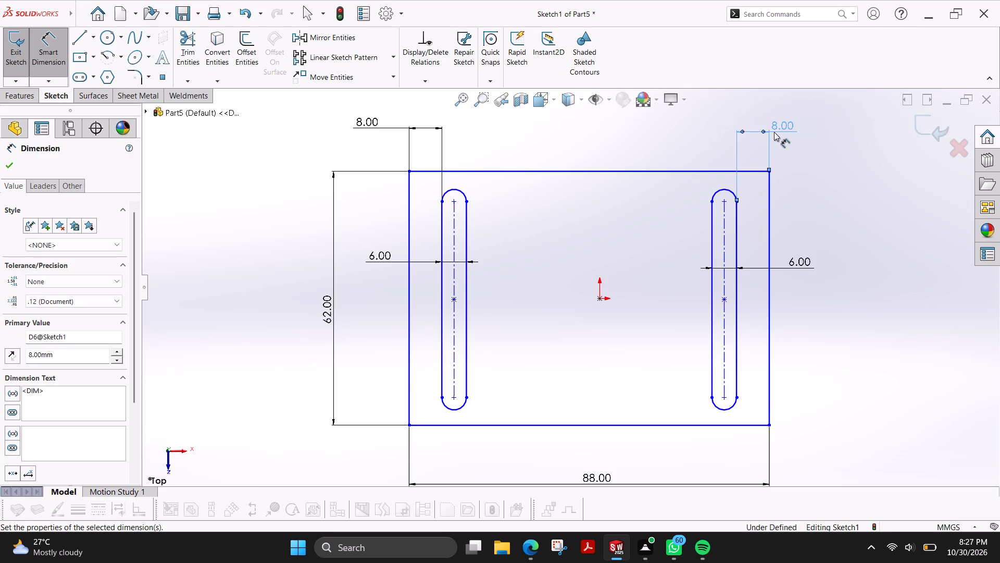
Dimension the horizontal distance from the origin to the rectangle's left vertical side as 88/2 (44 mm).
left_click(600, 301)
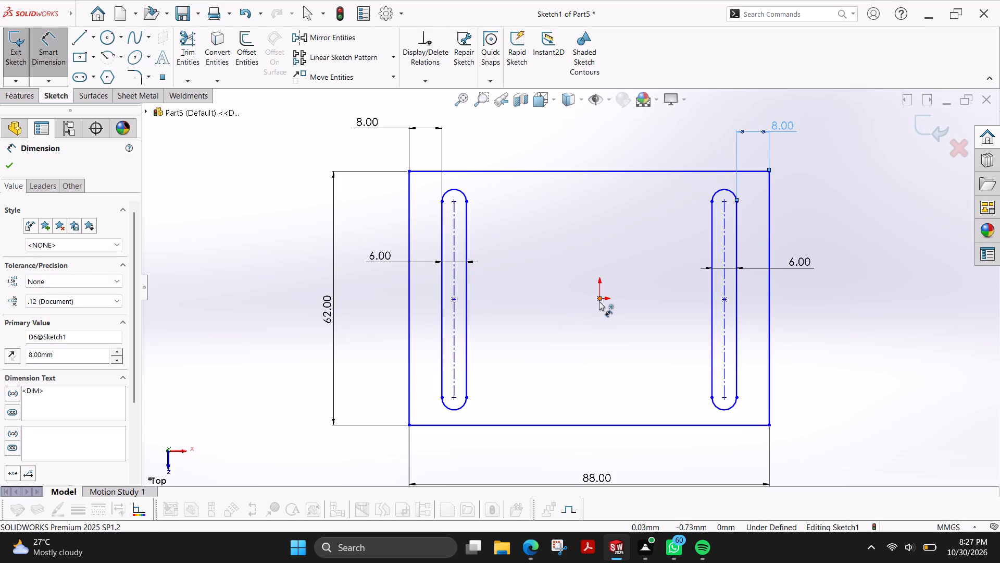
left_click(410, 380)
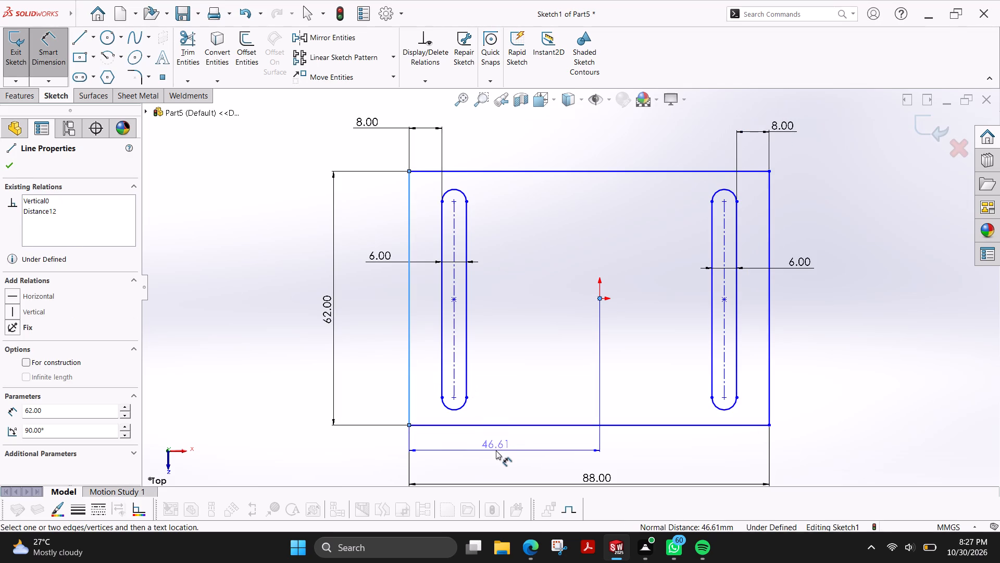
left_click(496, 450)
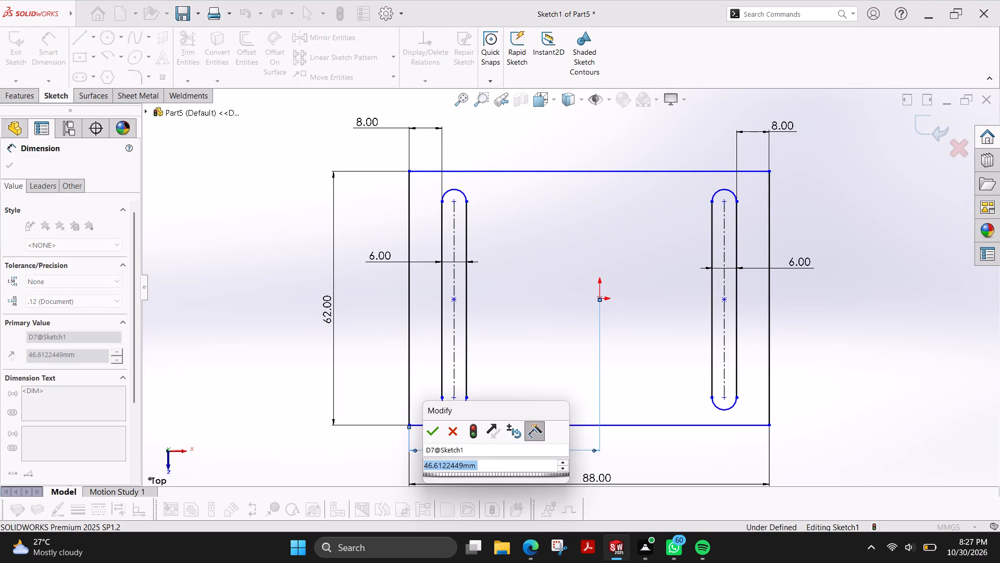
type("88/2")
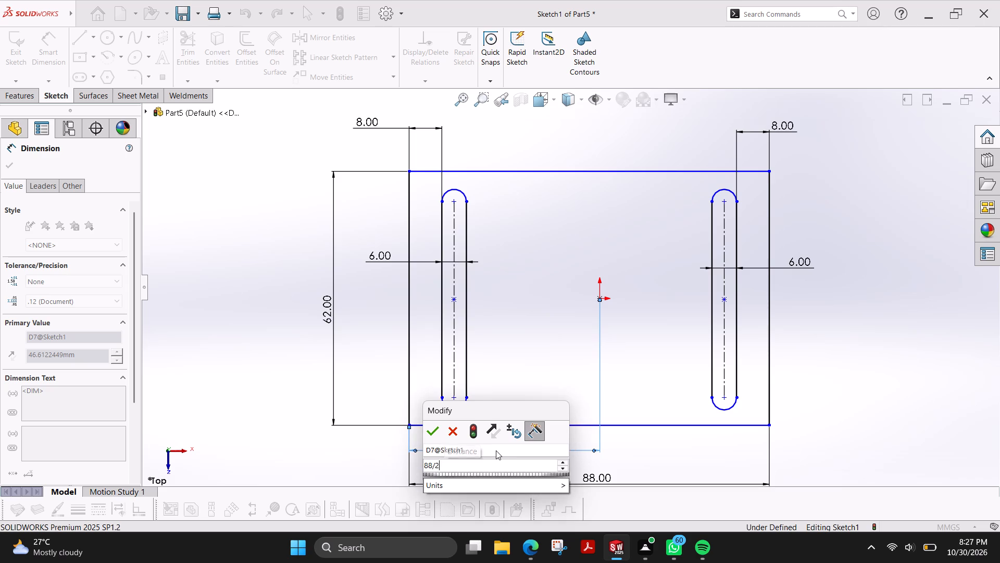
key("Return")
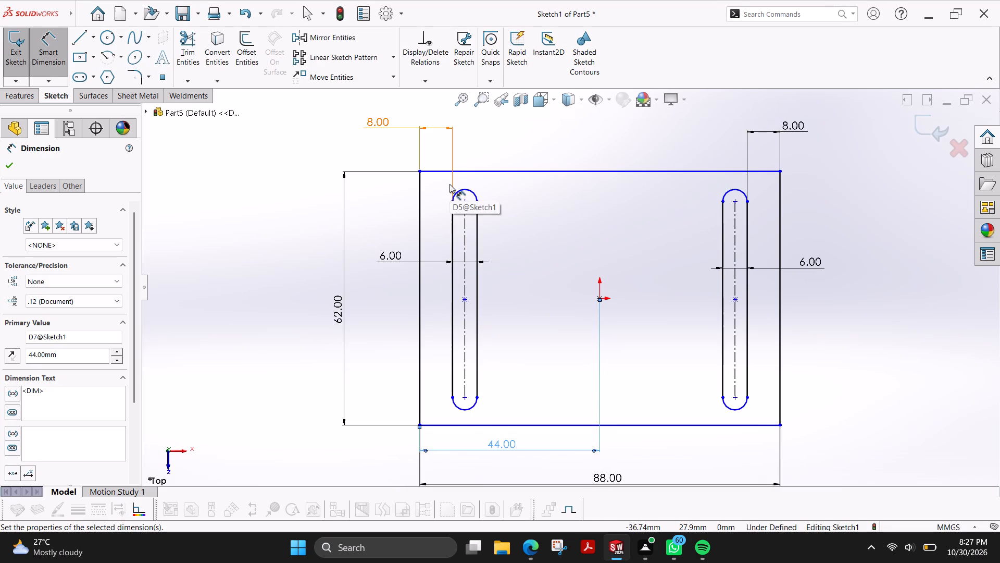
Dimension the distance from the left slot's lower arc center to the rectangle's bottom edge as 10.5 mm.
left_click(465, 397)
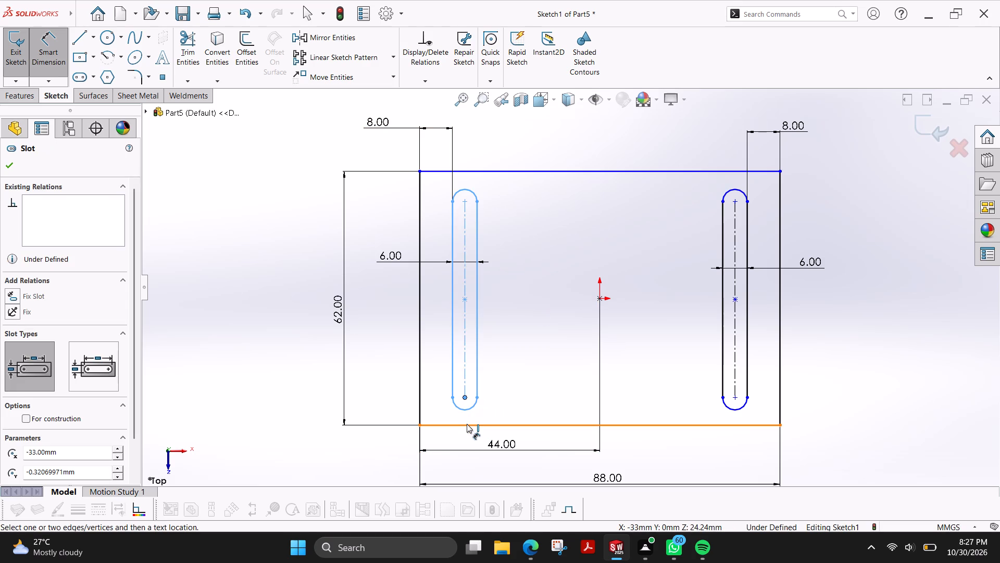
left_click(467, 424)
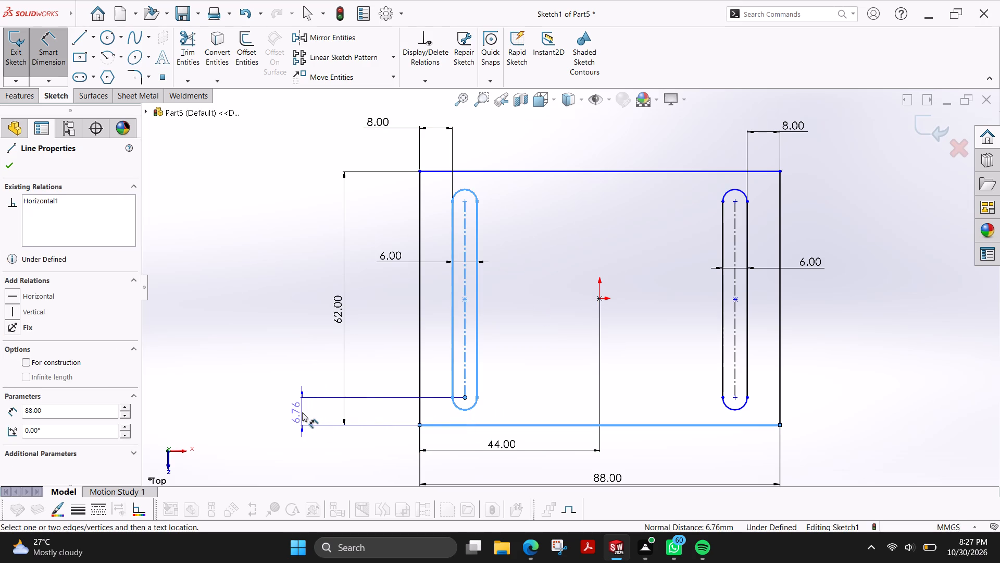
left_click(302, 412)
type("10.5")
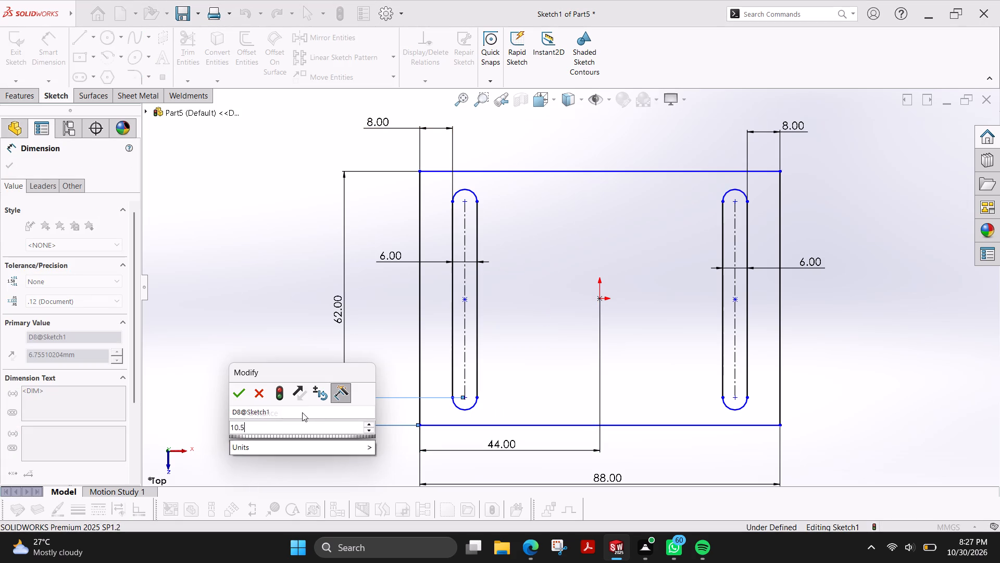
key("Return")
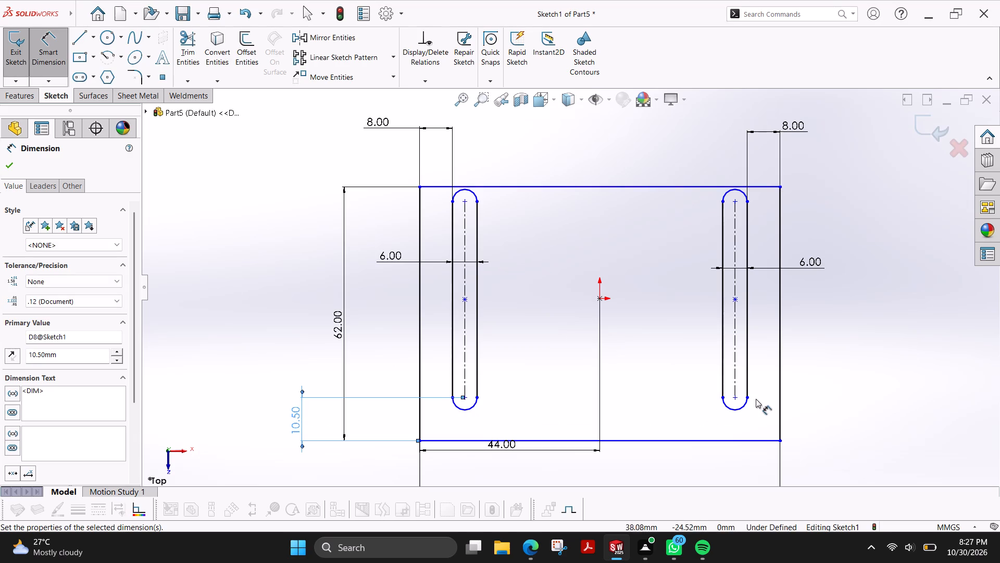
Dimension the vertical distance from the rectangle's top edge to the origin as 62/2 (31 mm).
left_click(551, 187)
left_click(598, 300)
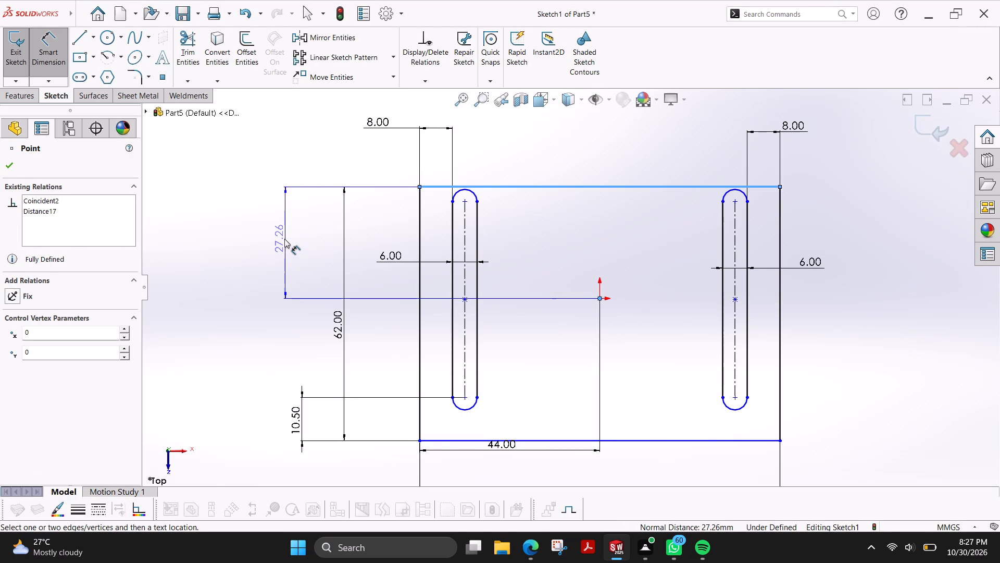
left_click(284, 239)
type("62/2")
key("Return")
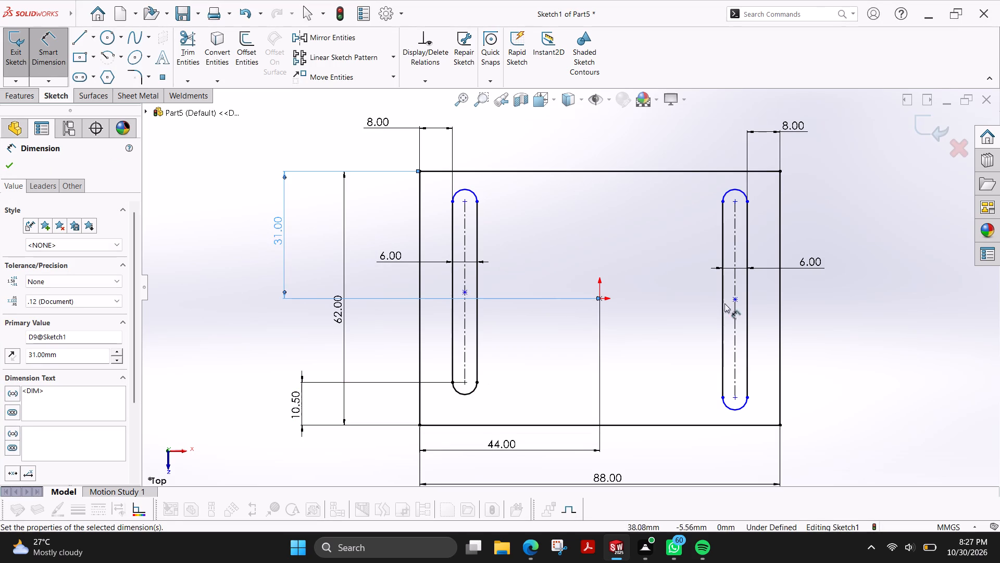
Dimension the distance from the right slot's lower arc center to the rectangle's bottom edge as 10.5 mm.
left_click(735, 395)
left_click(749, 427)
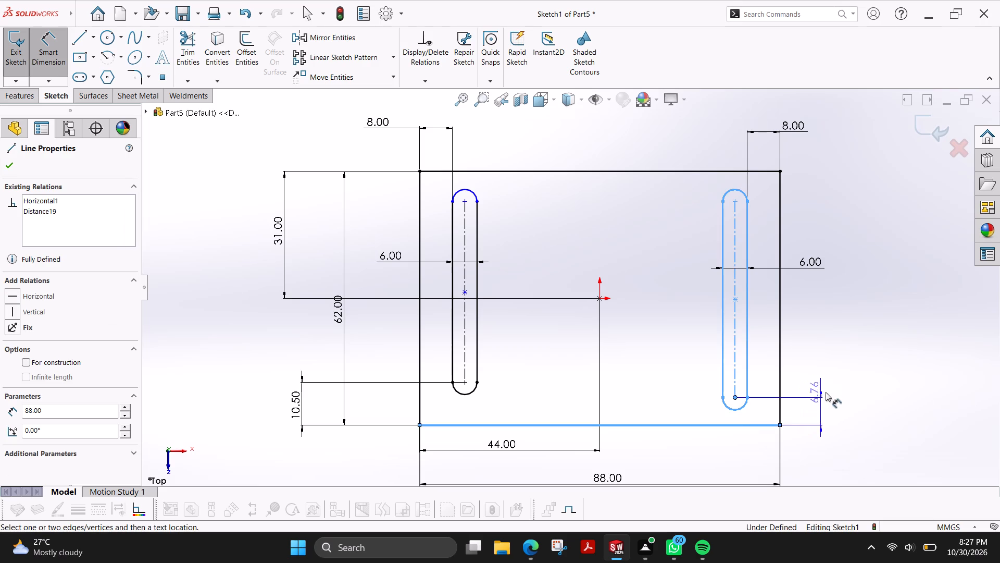
left_click(832, 407)
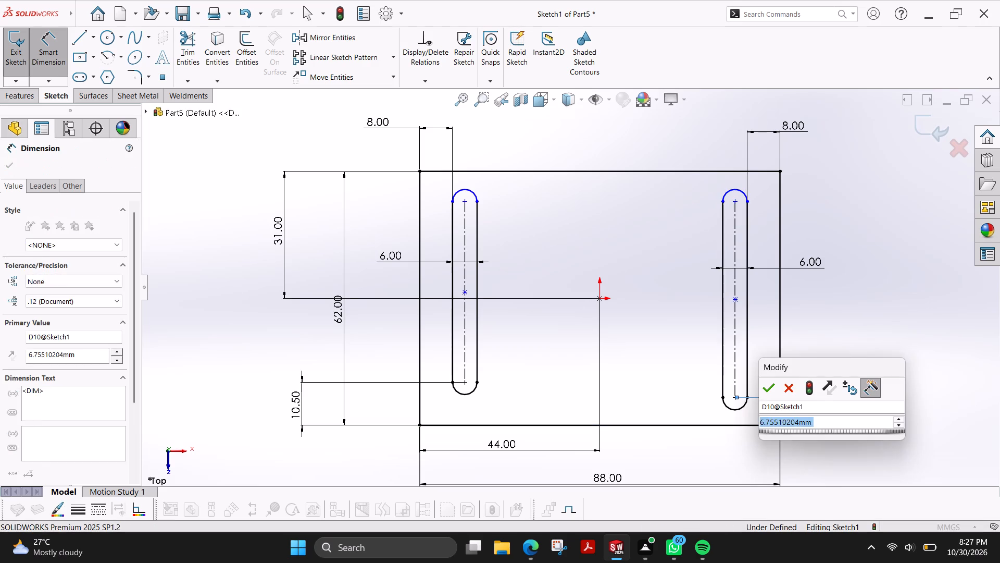
type("10.5")
key("Return")
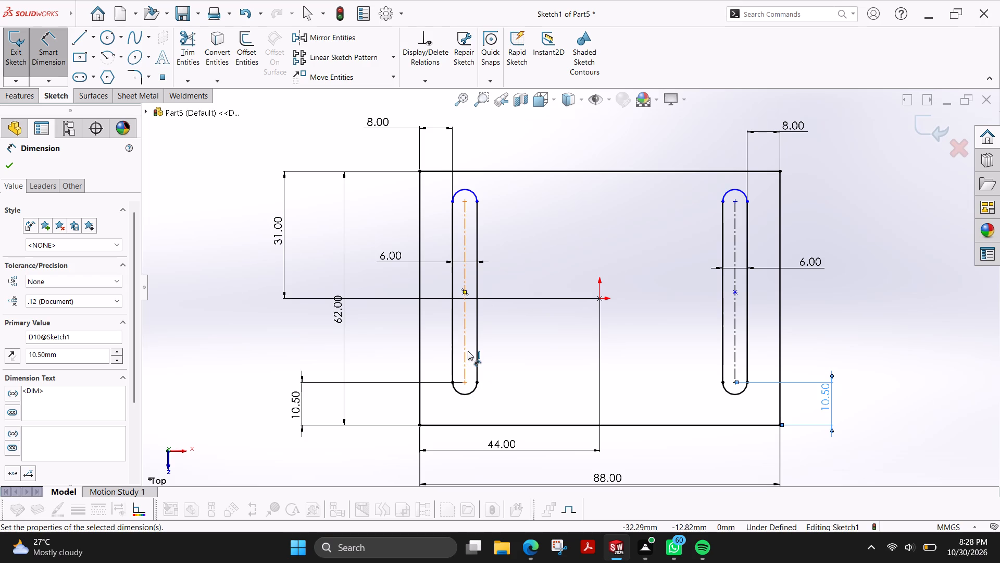
Dimension the center-to-center length of both vertical slots as 41 mm.
left_click(372, 338)
type("41")
key("Return")
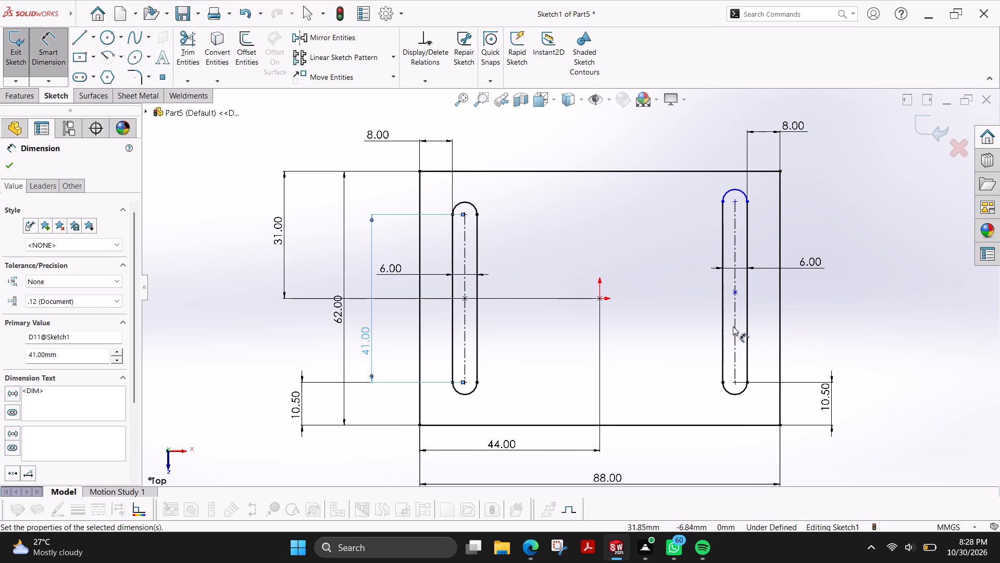
left_click(735, 327)
left_click(851, 300)
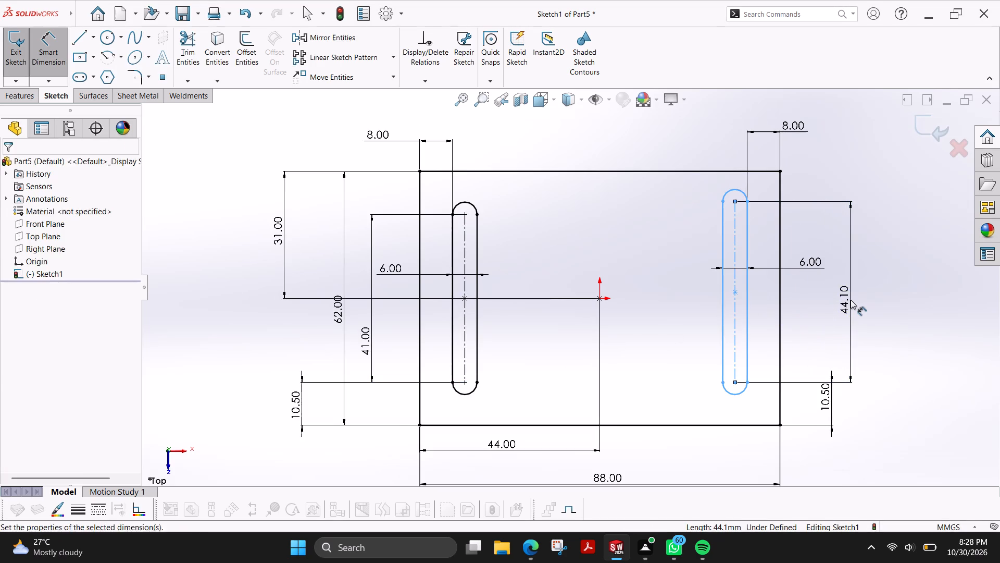
type("41")
key("Return")
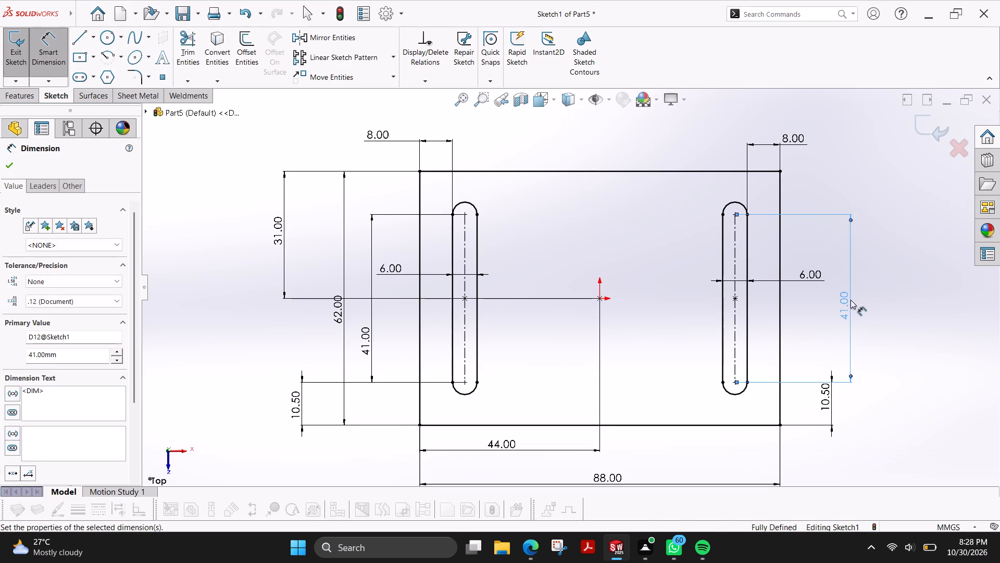
left_click(13, 165)
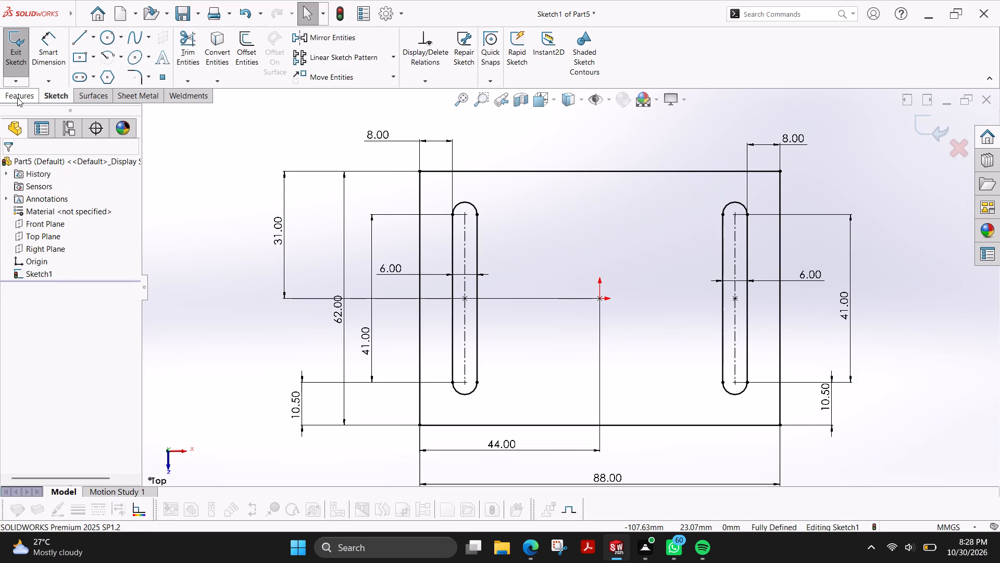
Extrude the slotted rectangle sketch as a blind boss 7 mm deep.
left_click(17, 97)
left_click(26, 60)
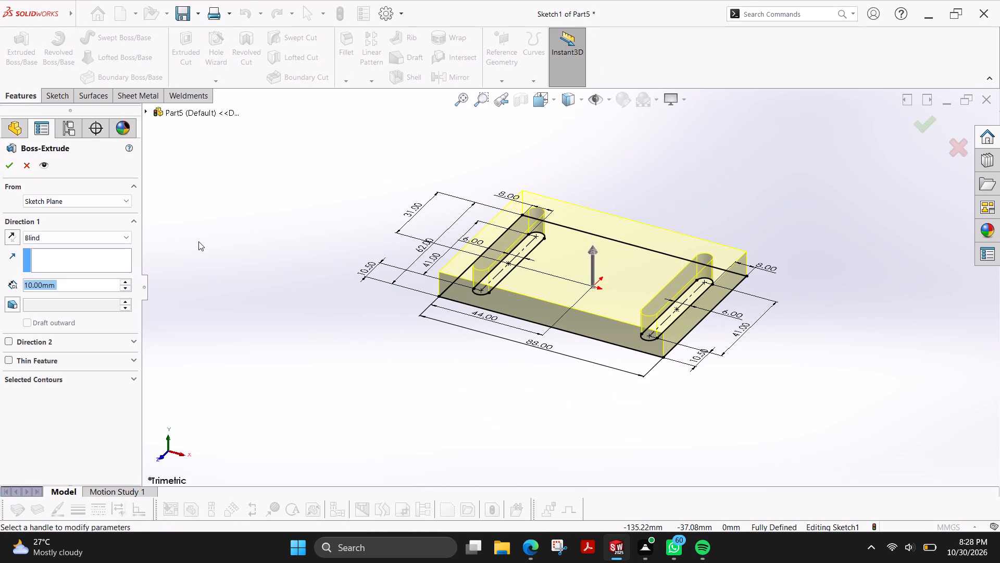
key("7")
key("Return")
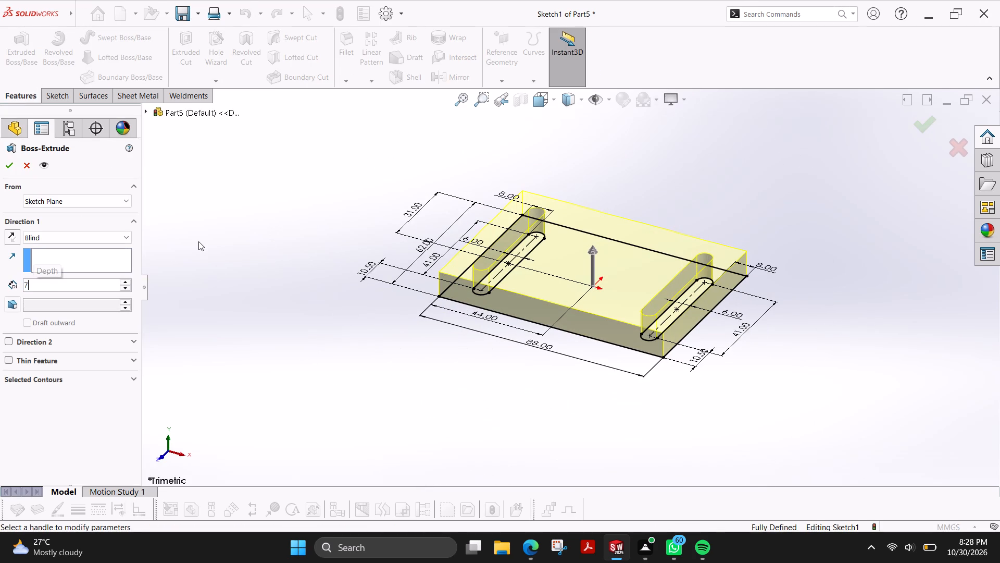
left_click(13, 169)
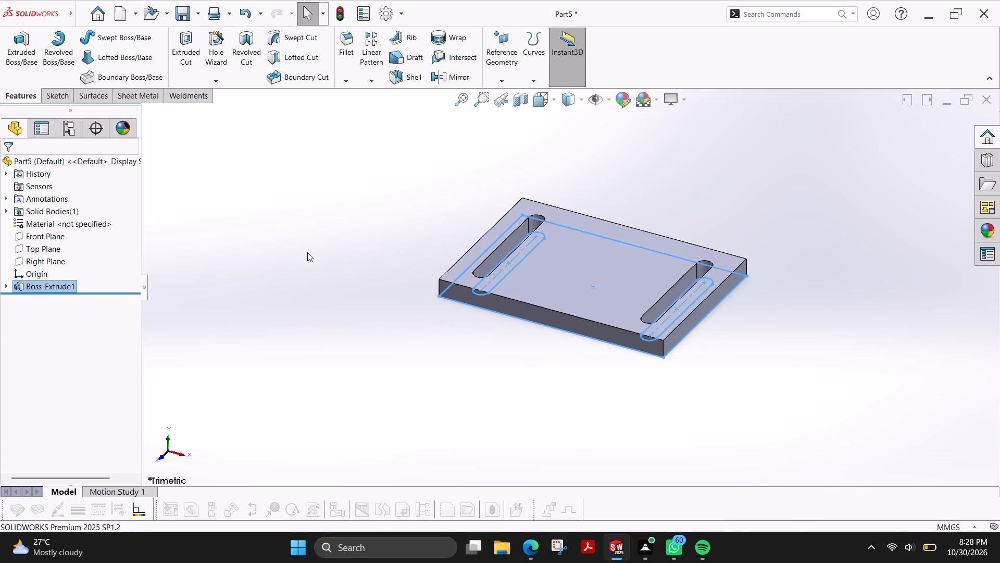
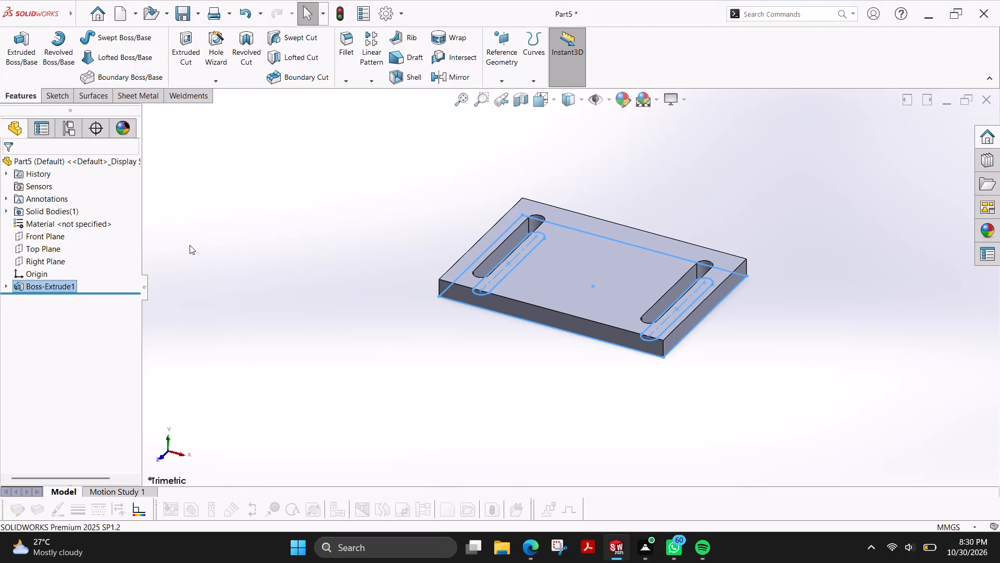
Chamfer the plate's four vertical corner edges with a 6 mm distance at 45 degrees.
key("Escape")
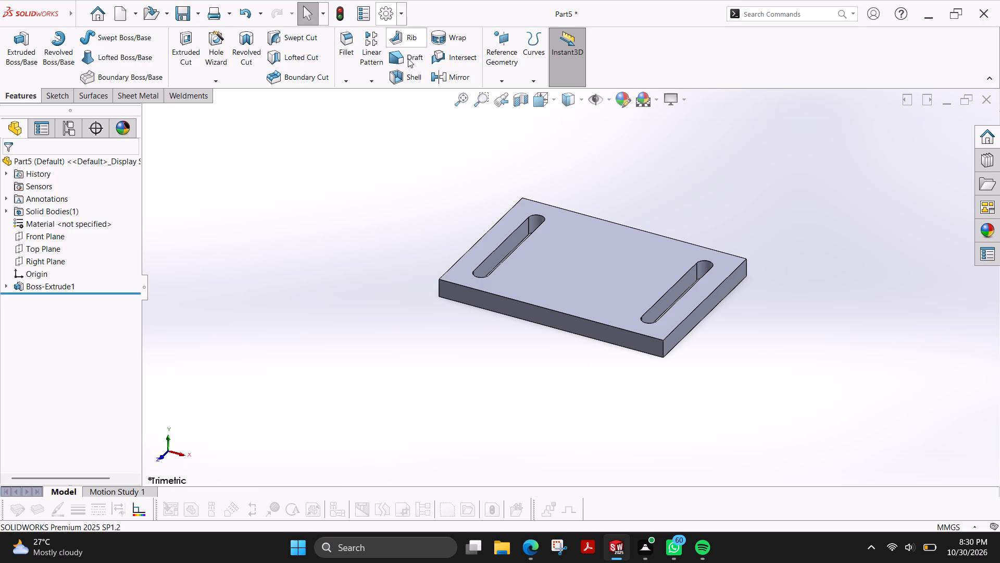
left_click(340, 84)
left_click(352, 106)
scroll(439, 295, "down", 4)
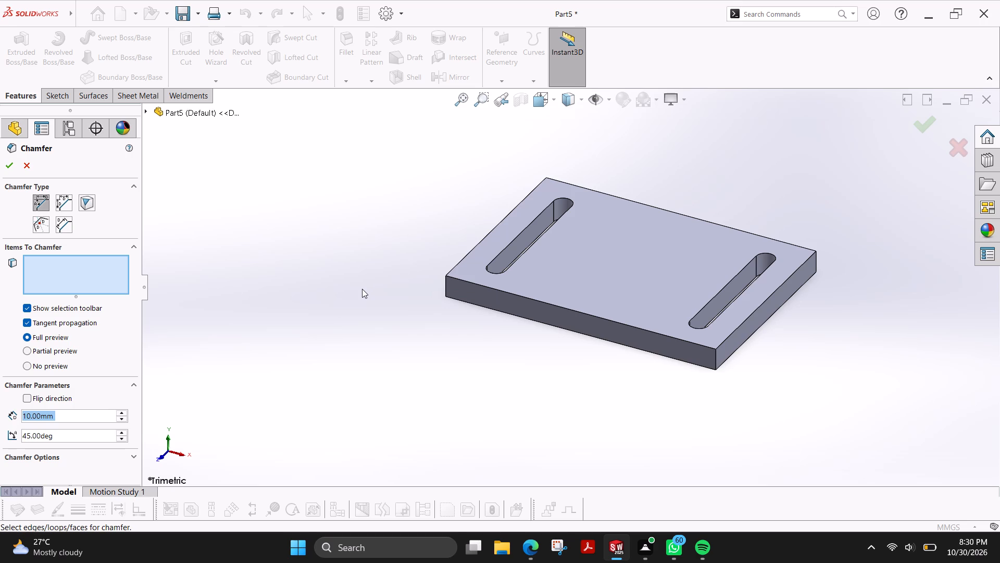
key("6")
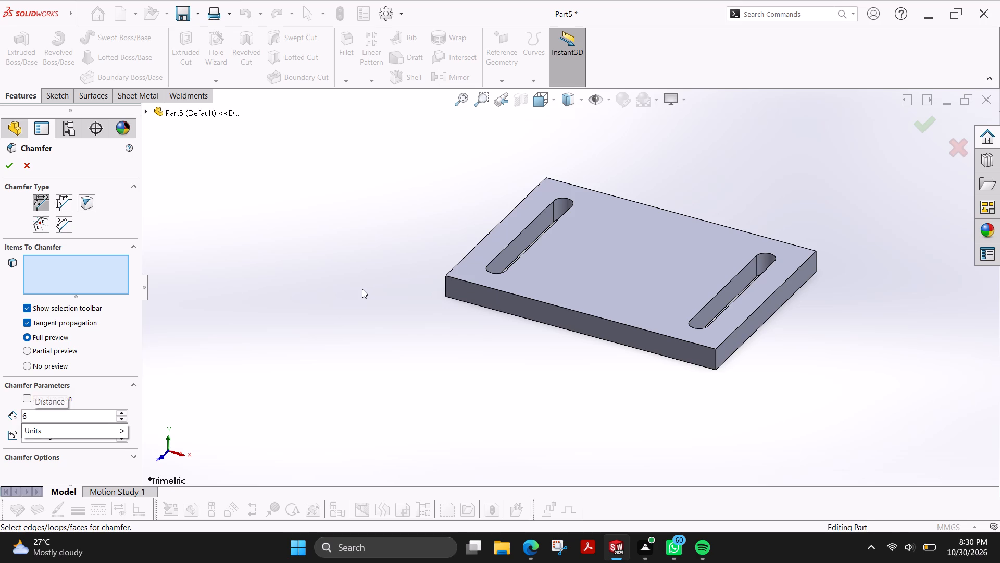
key("Return")
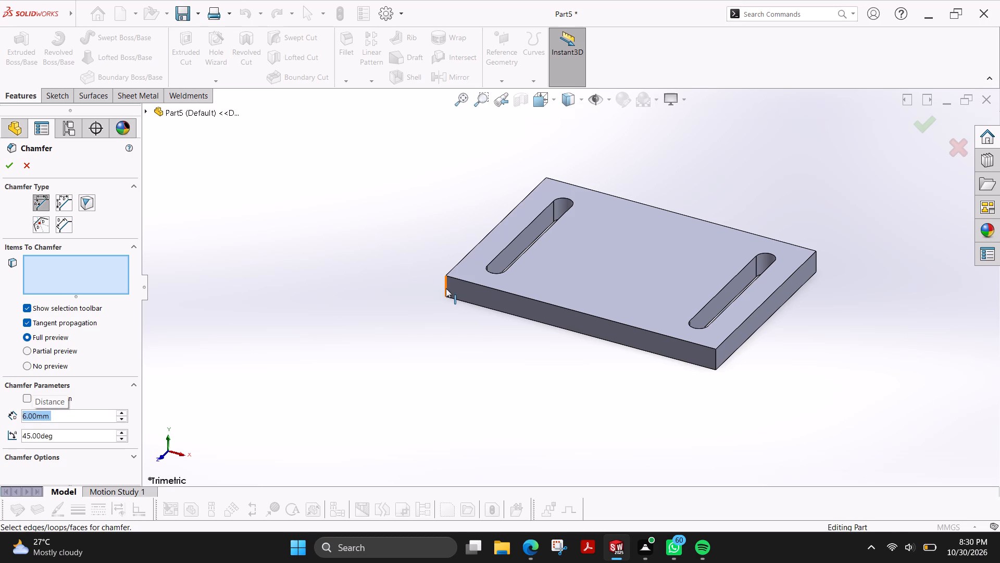
left_click(446, 288)
left_click(715, 362)
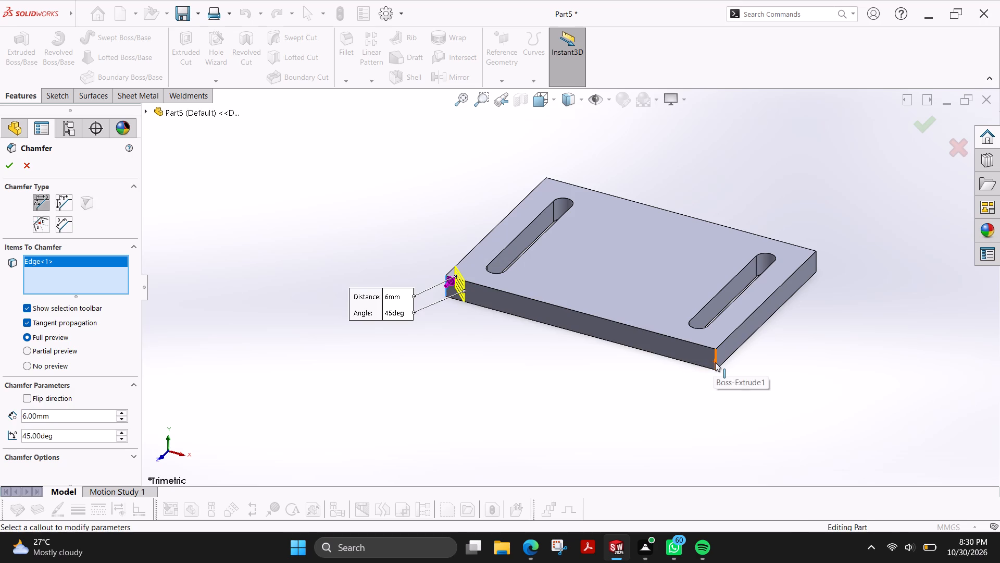
left_click(817, 266)
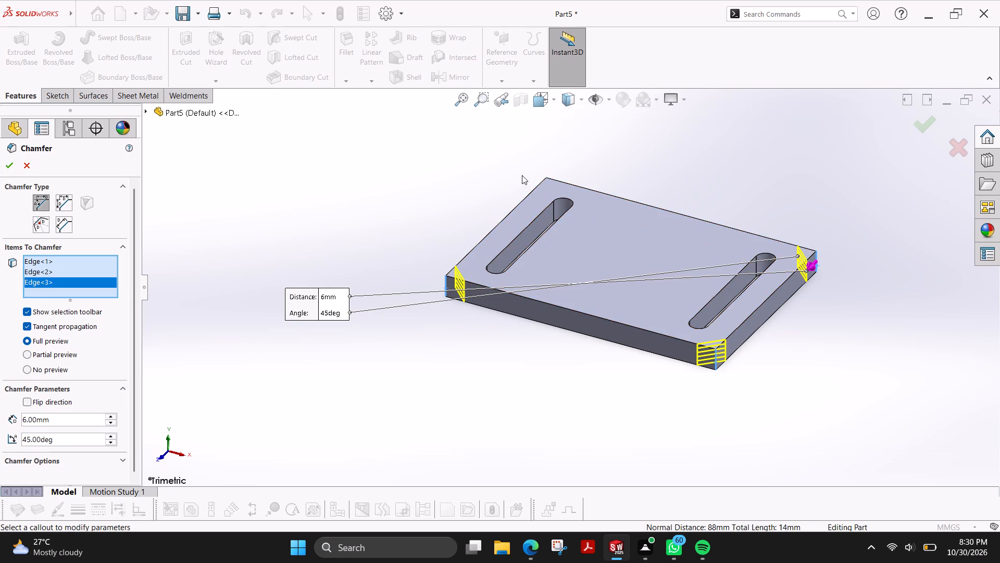
middle_click_drag(521, 190, 624, 311)
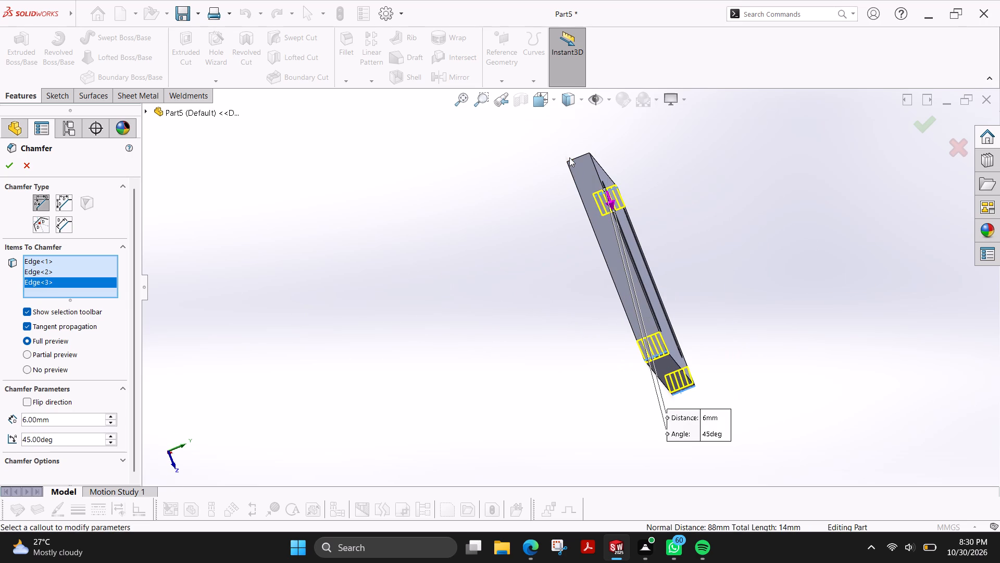
left_click(573, 160)
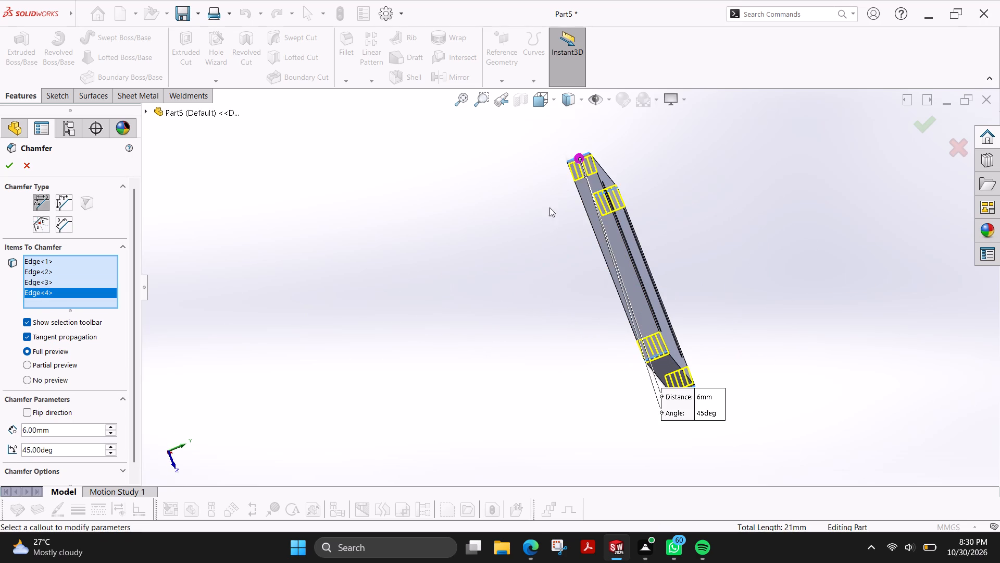
middle_click_drag(525, 229, 444, 241)
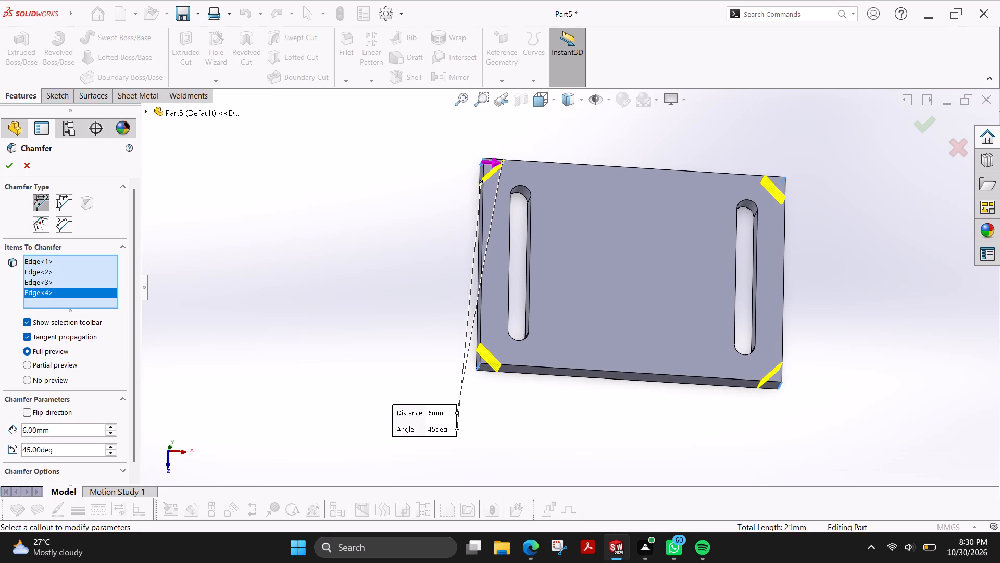
left_click(10, 168)
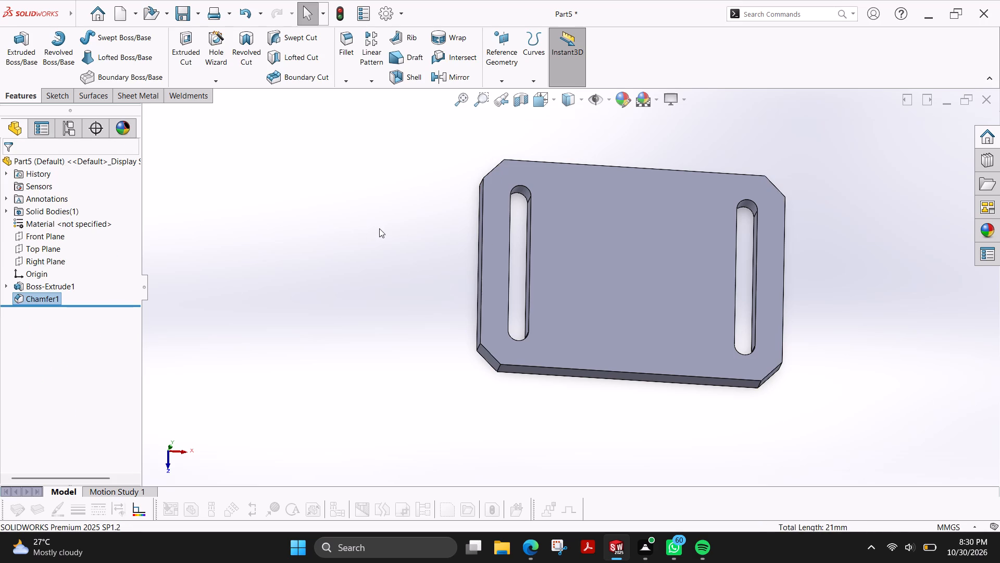
On the plate's top face, sketch a diagonal line about 116 mm long through the origin, aligned with the right slot's upper arc center.
left_click(64, 101)
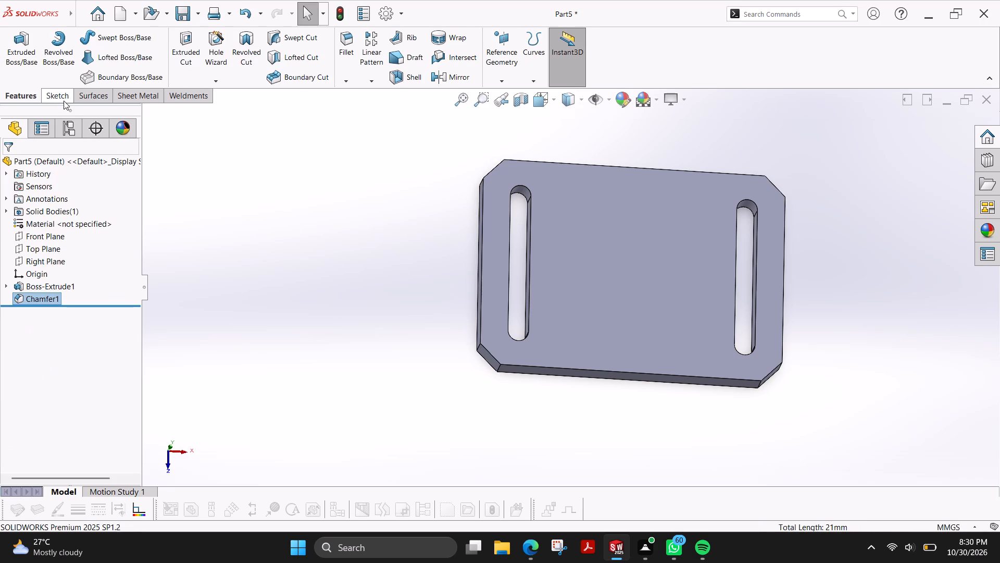
left_click(19, 55)
left_click(658, 244)
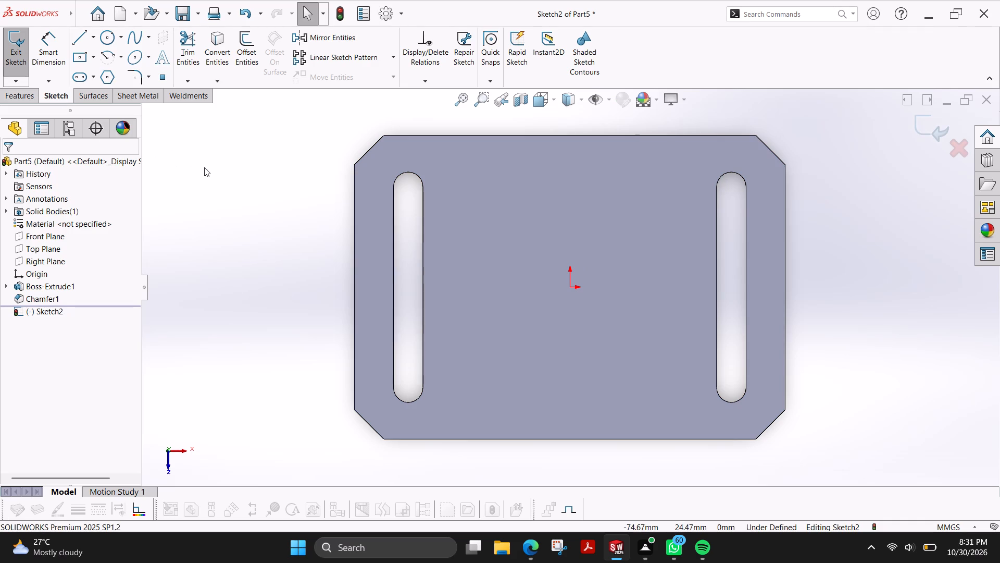
left_click(83, 39)
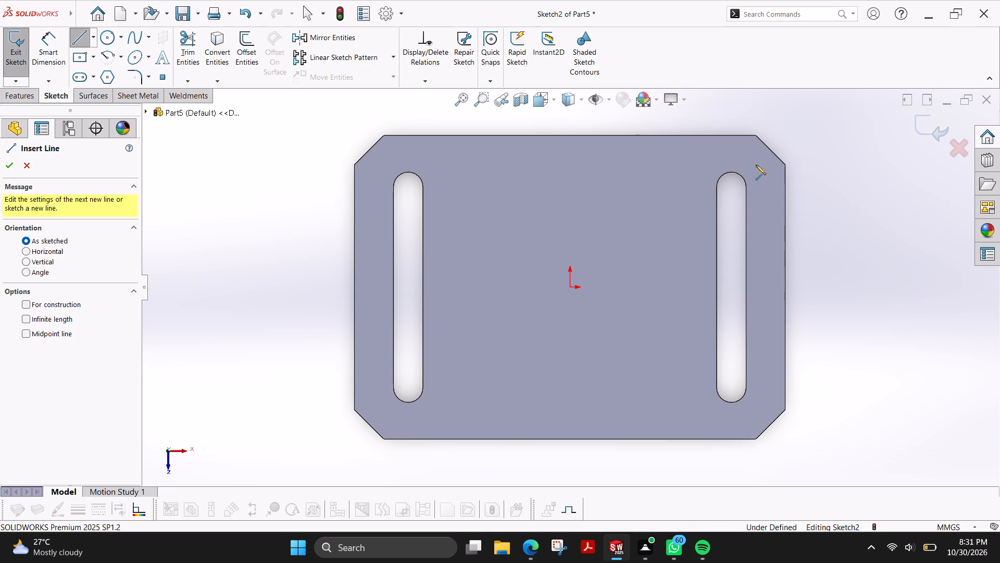
left_click(731, 187)
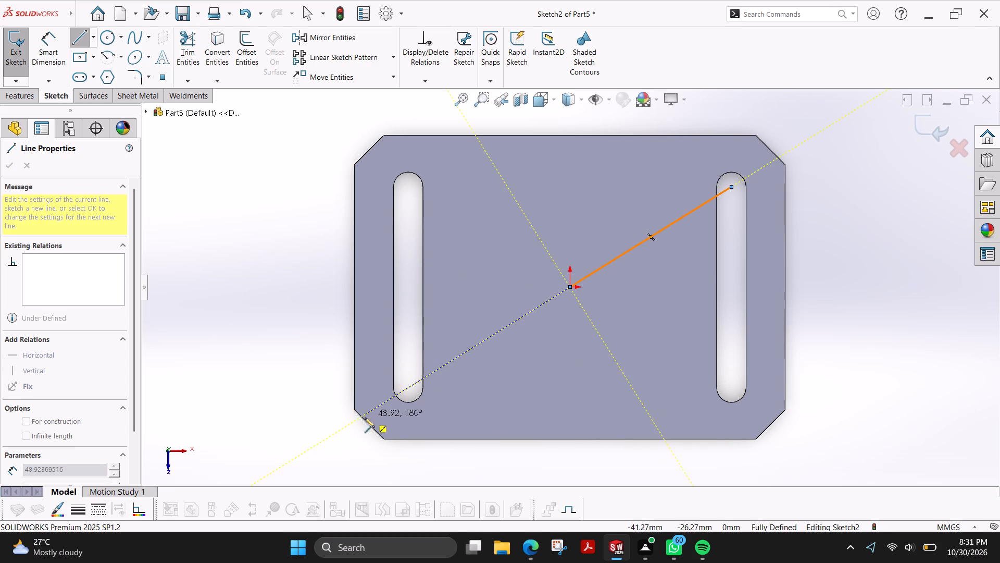
left_click(327, 439)
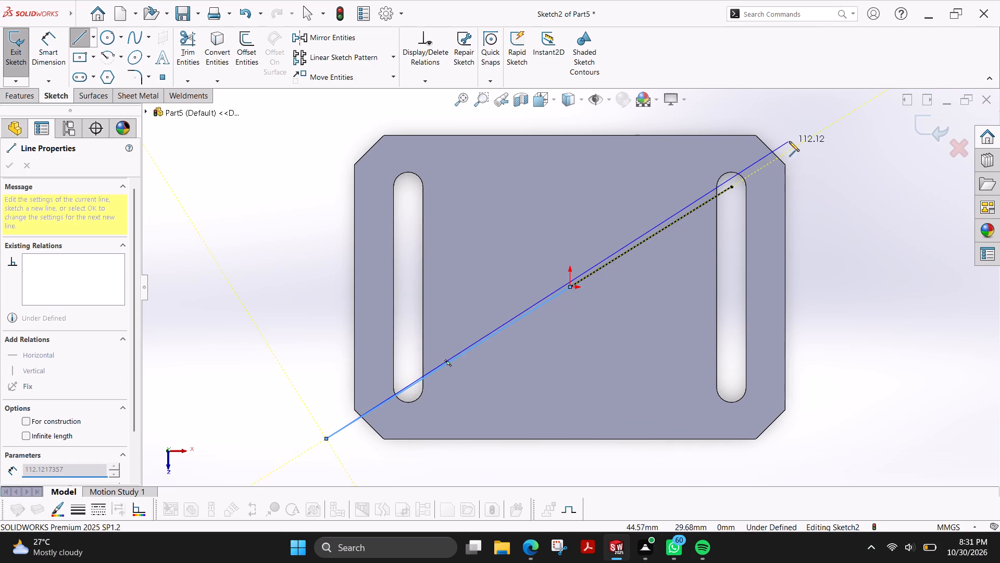
left_click(810, 139)
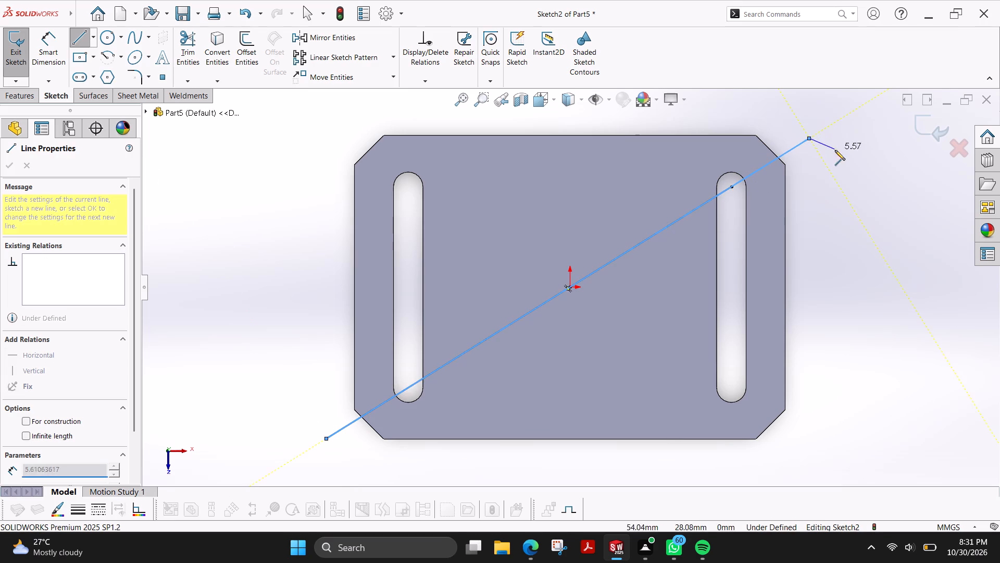
key("Escape")
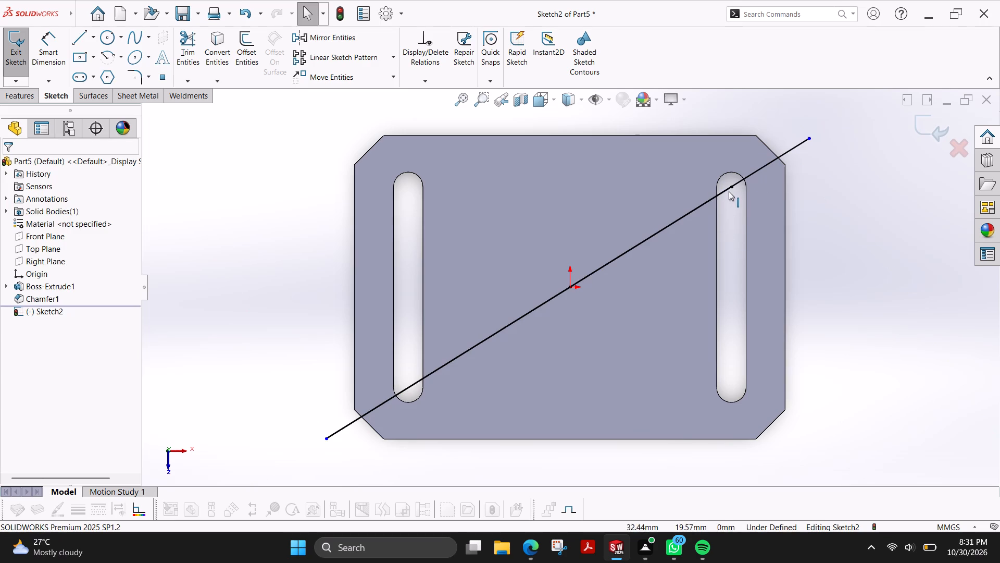
Delete the short line between the right slot's arc center and the origin, and exit the sketch.
left_click(729, 191)
key("Delete")
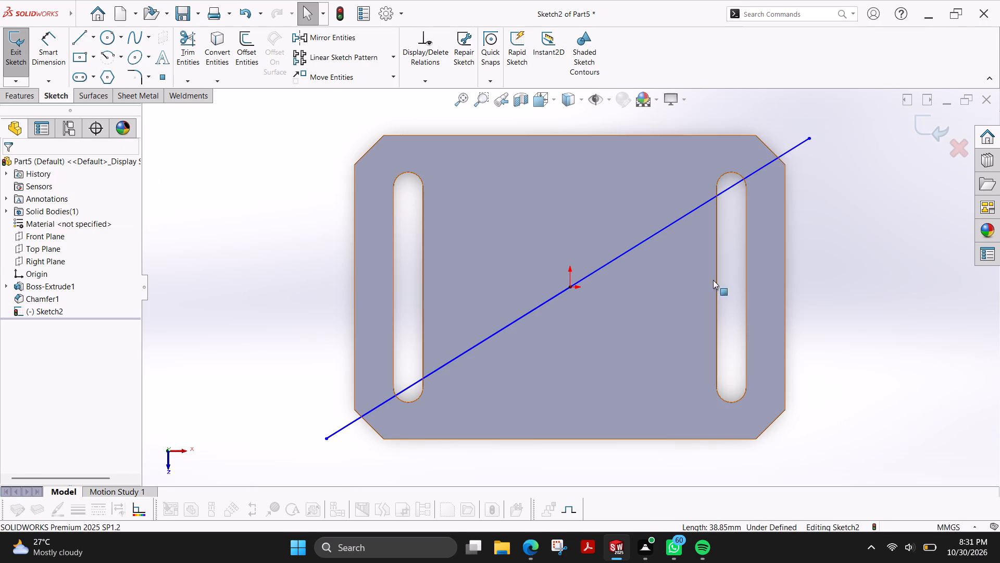
key("Escape")
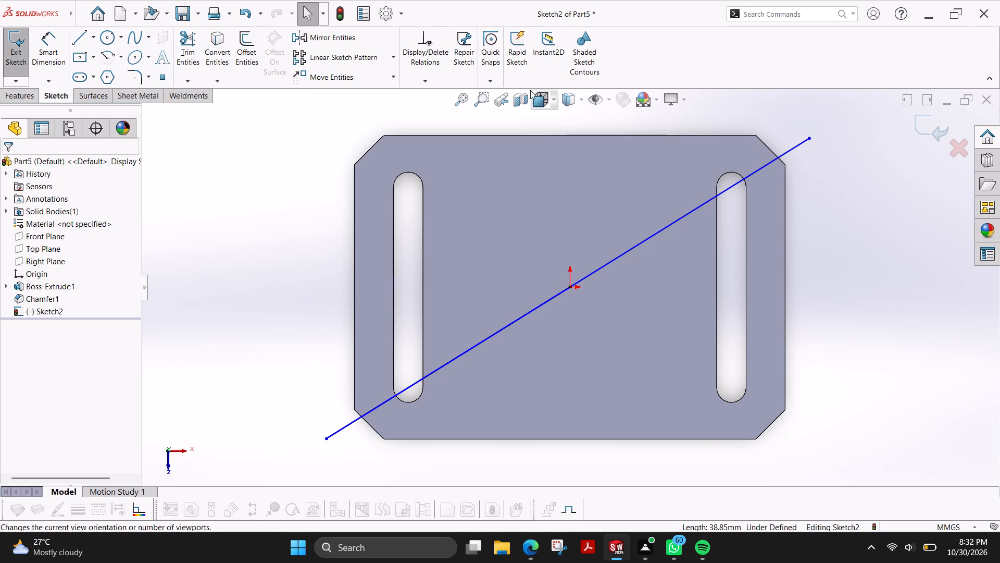
left_click(4, 61)
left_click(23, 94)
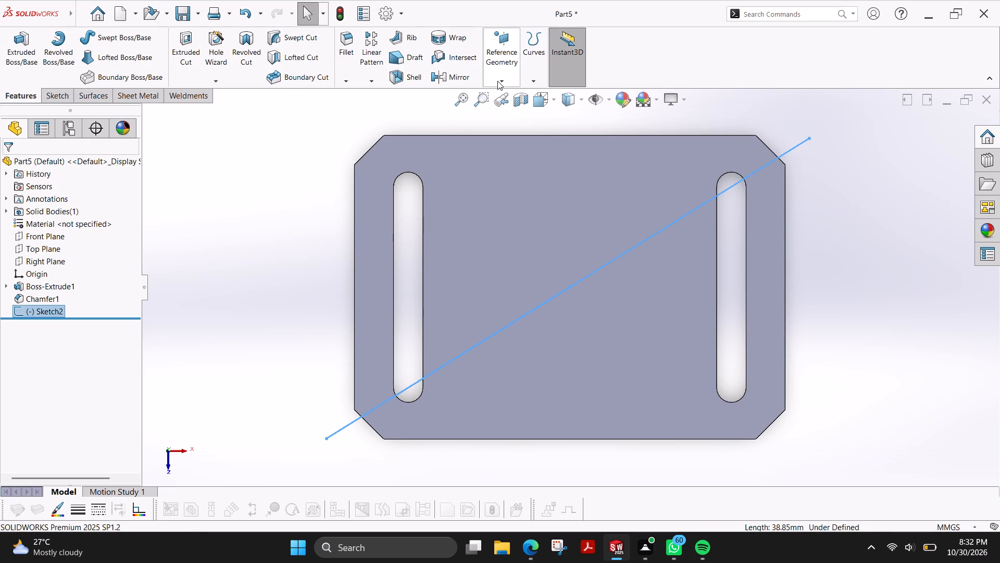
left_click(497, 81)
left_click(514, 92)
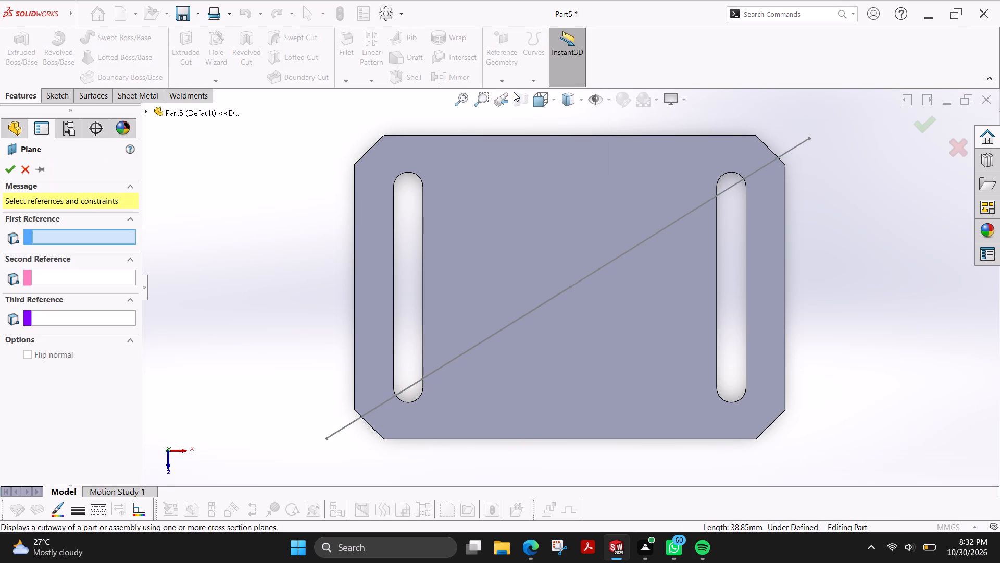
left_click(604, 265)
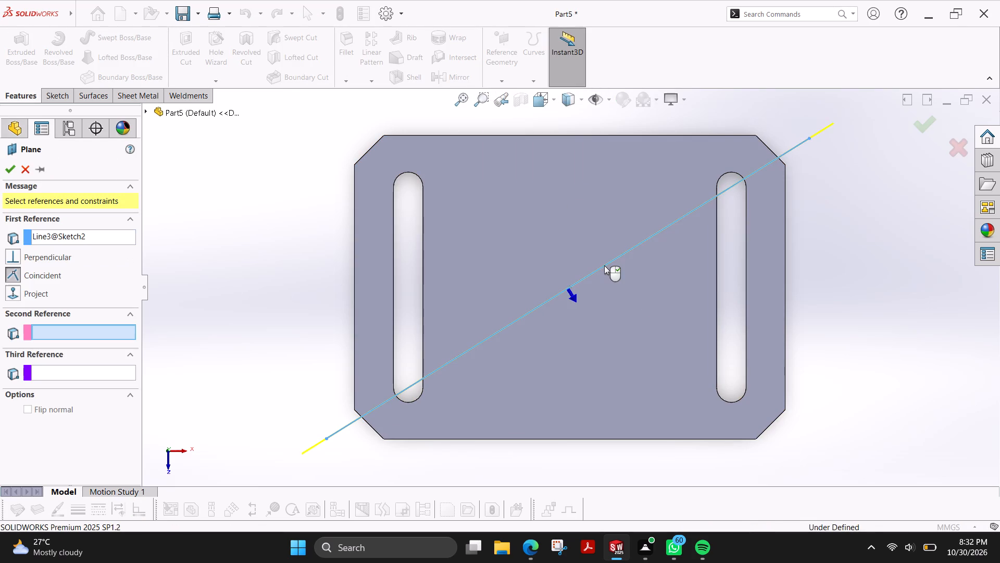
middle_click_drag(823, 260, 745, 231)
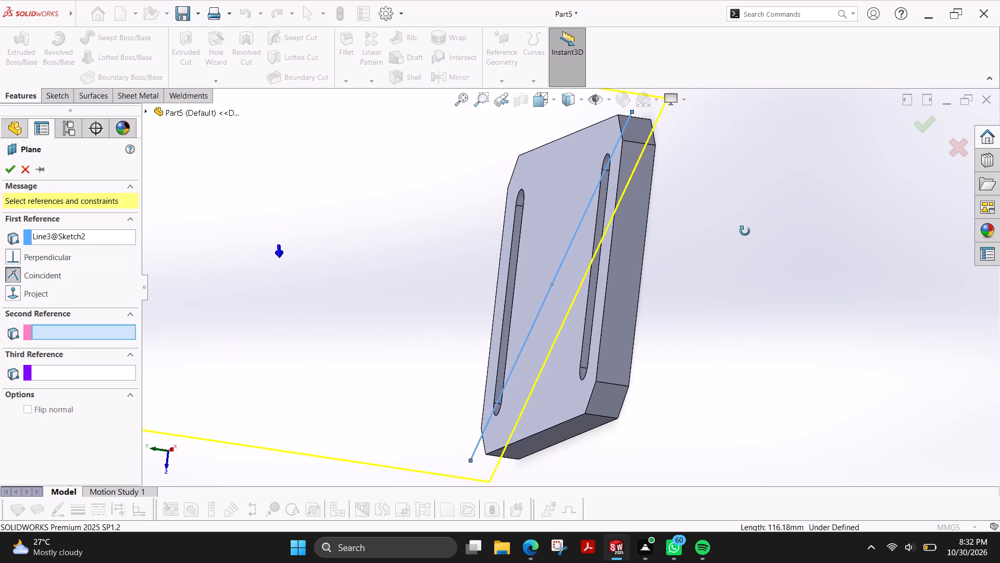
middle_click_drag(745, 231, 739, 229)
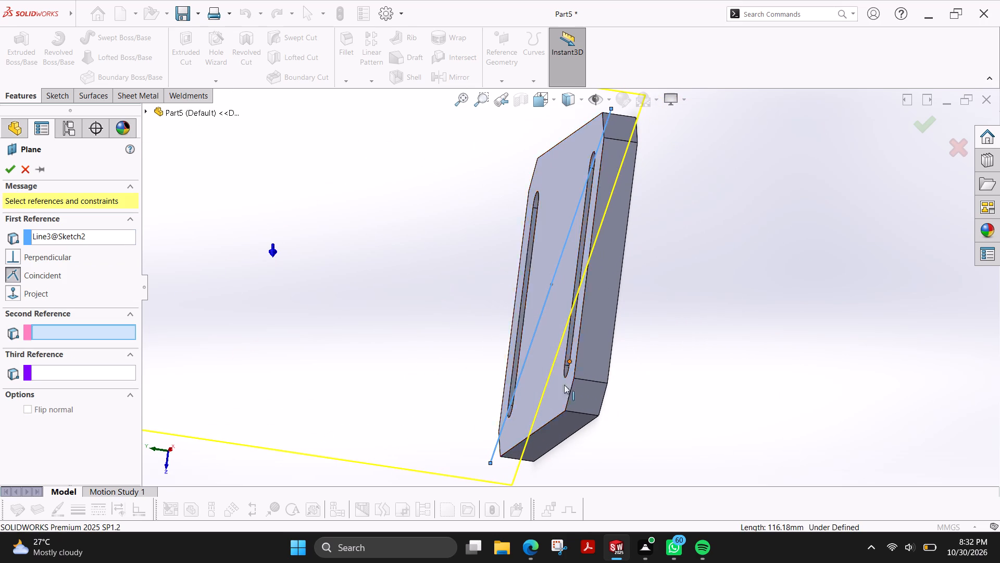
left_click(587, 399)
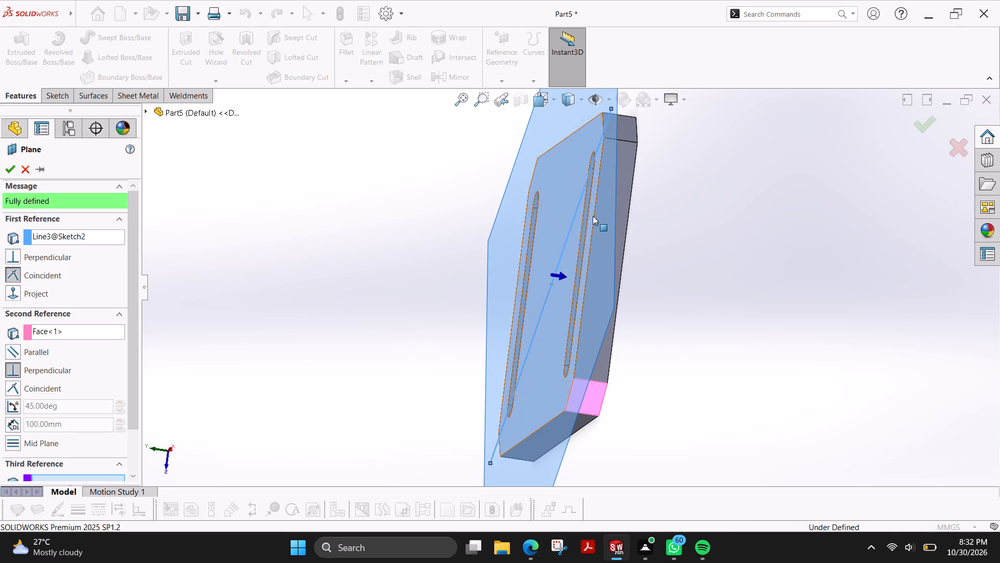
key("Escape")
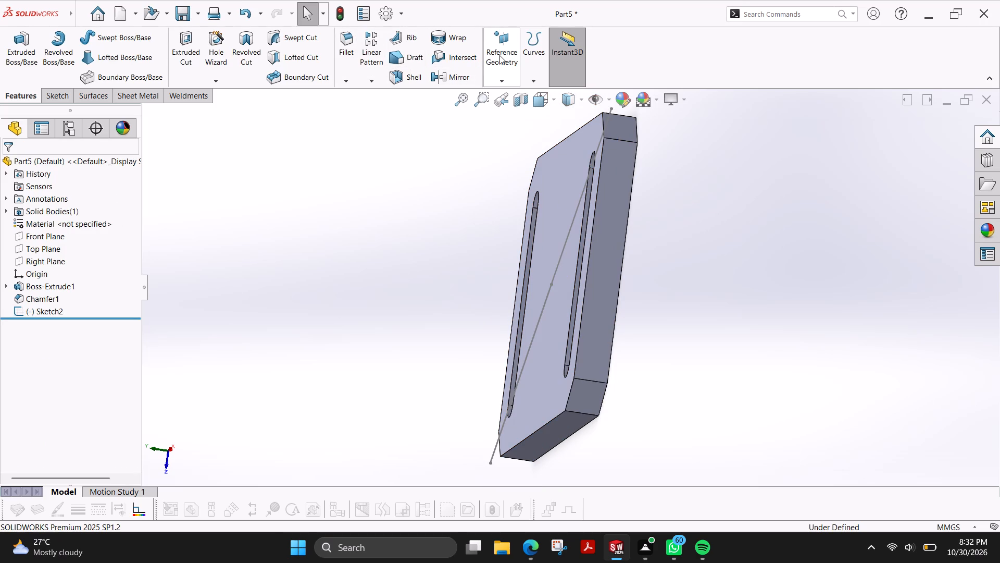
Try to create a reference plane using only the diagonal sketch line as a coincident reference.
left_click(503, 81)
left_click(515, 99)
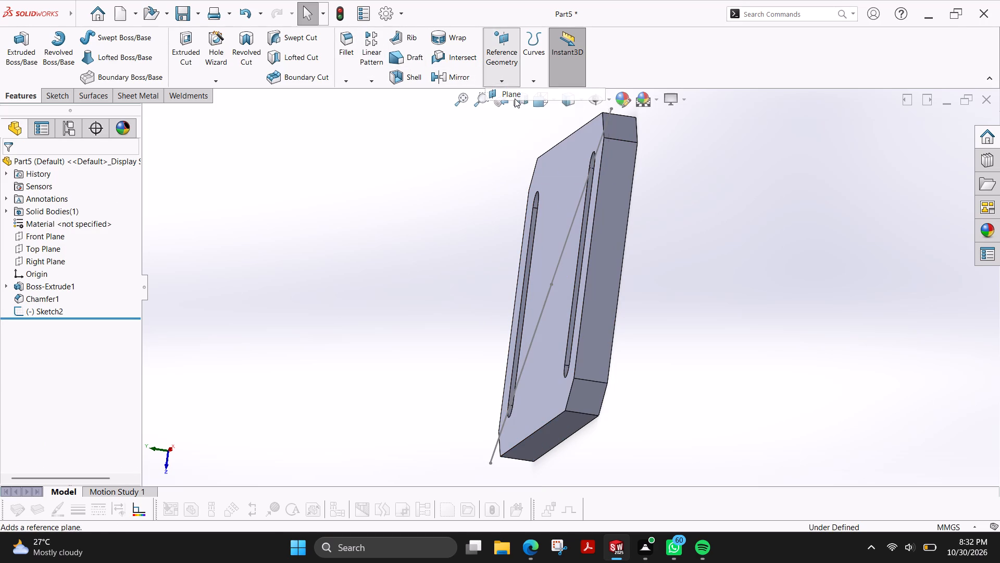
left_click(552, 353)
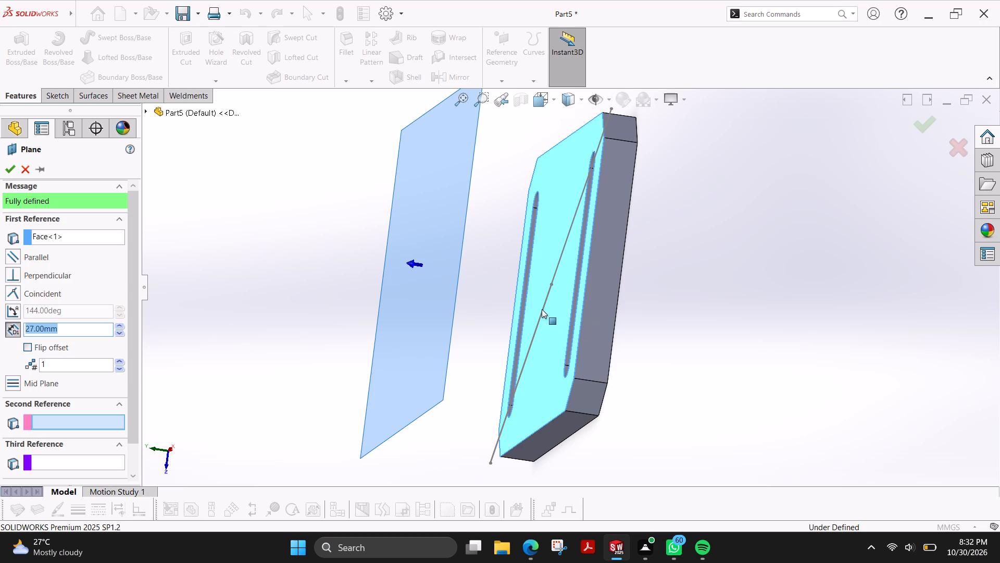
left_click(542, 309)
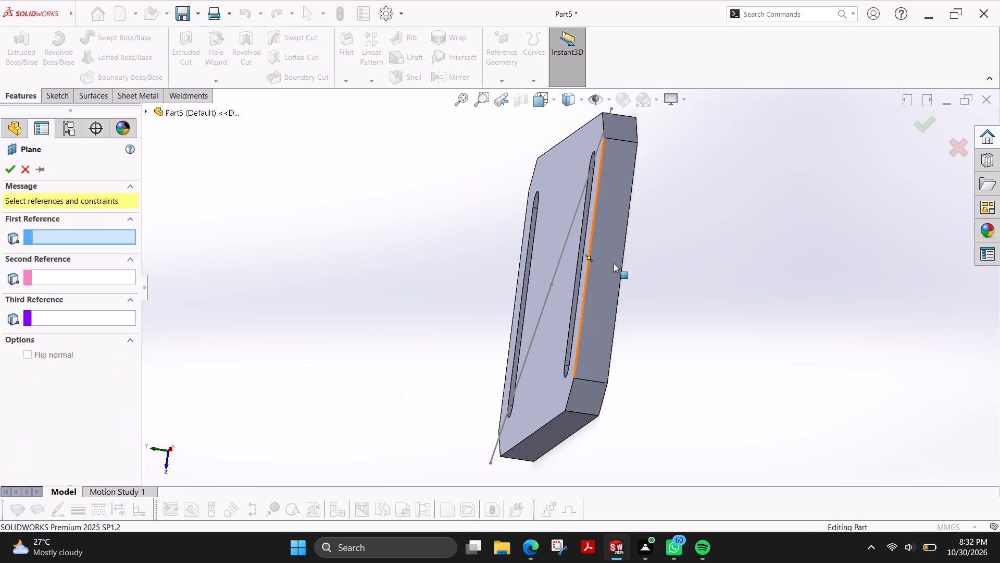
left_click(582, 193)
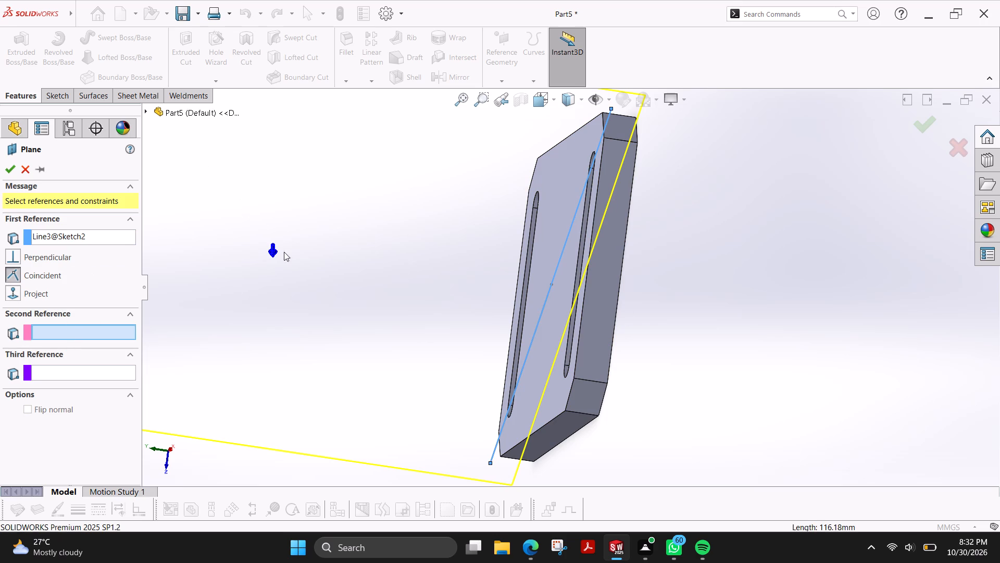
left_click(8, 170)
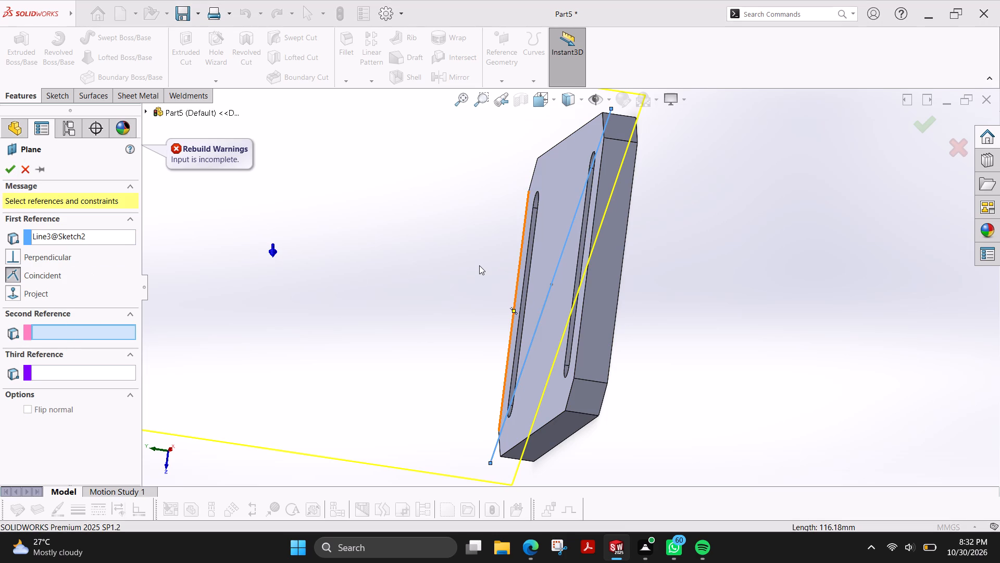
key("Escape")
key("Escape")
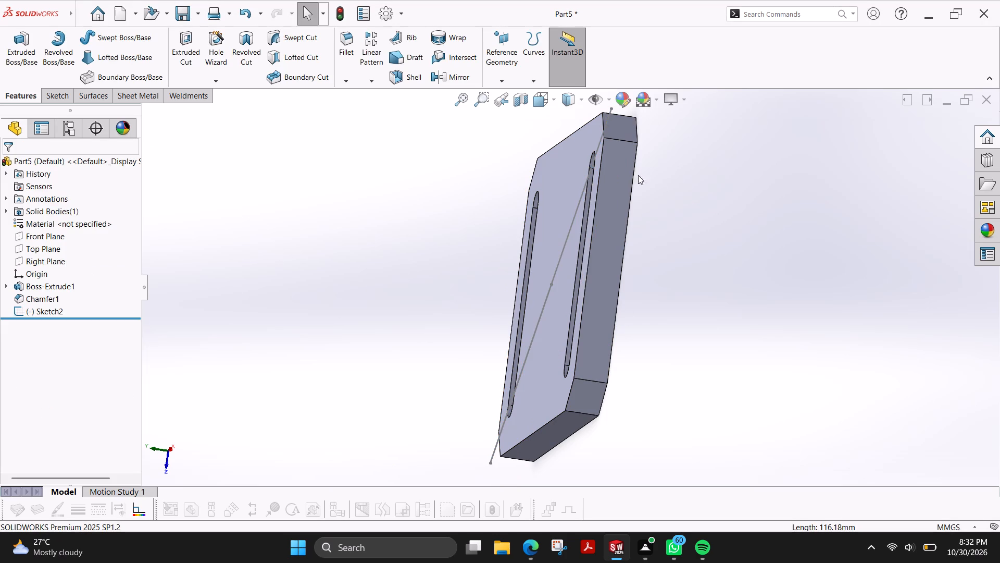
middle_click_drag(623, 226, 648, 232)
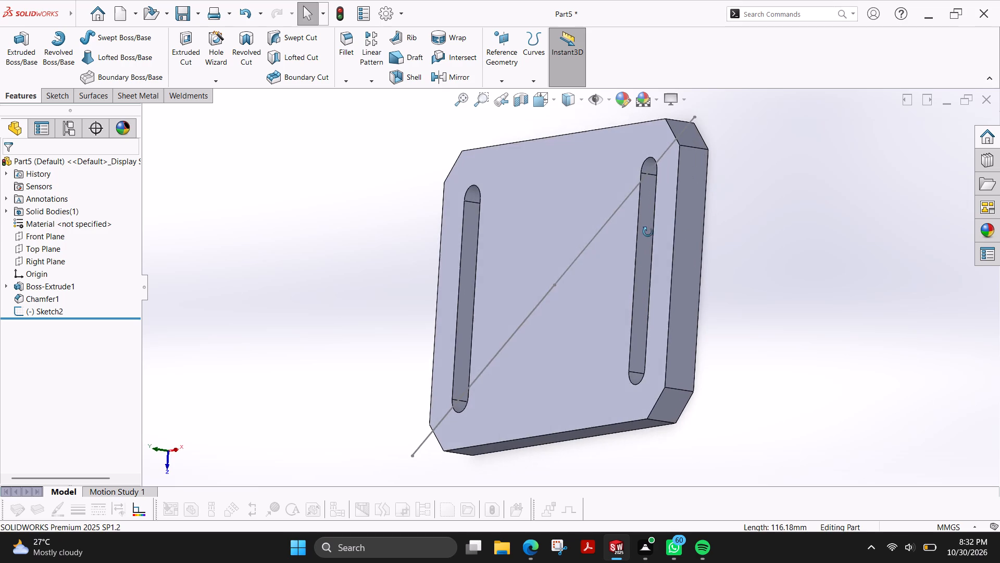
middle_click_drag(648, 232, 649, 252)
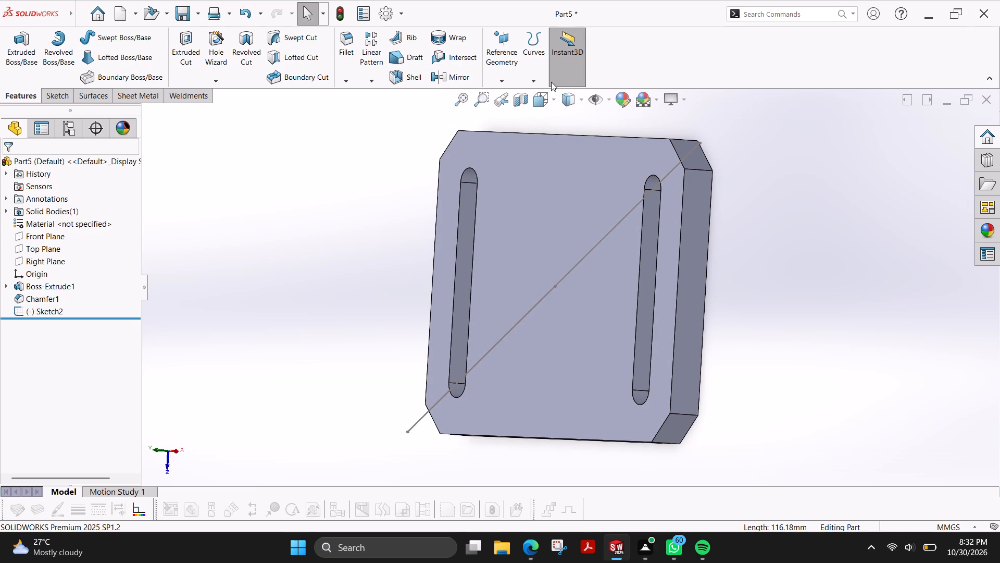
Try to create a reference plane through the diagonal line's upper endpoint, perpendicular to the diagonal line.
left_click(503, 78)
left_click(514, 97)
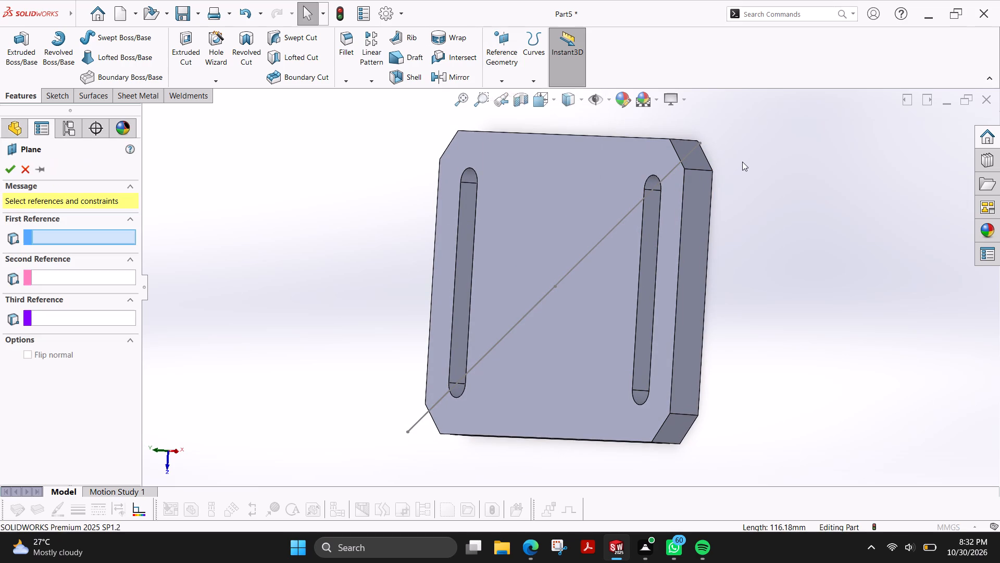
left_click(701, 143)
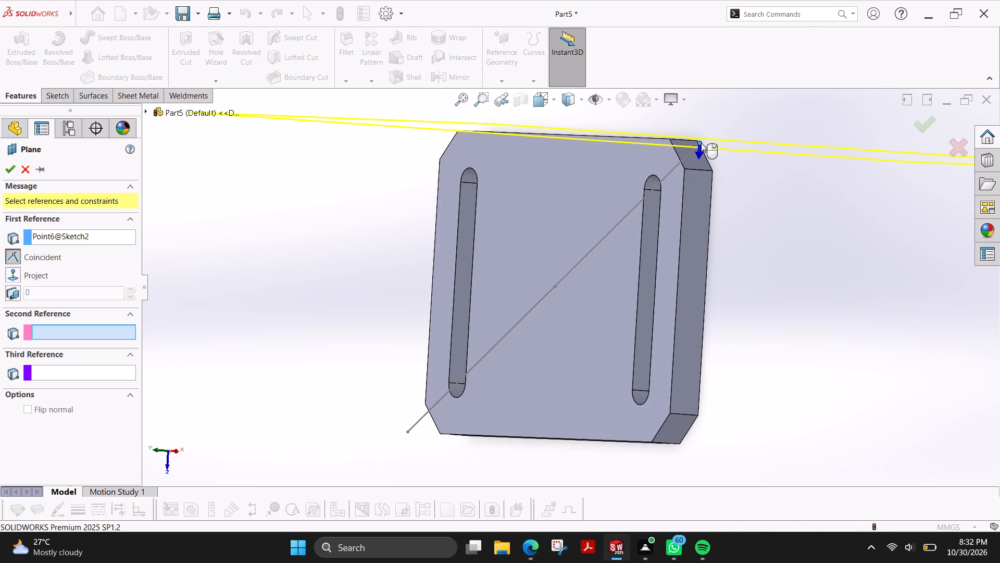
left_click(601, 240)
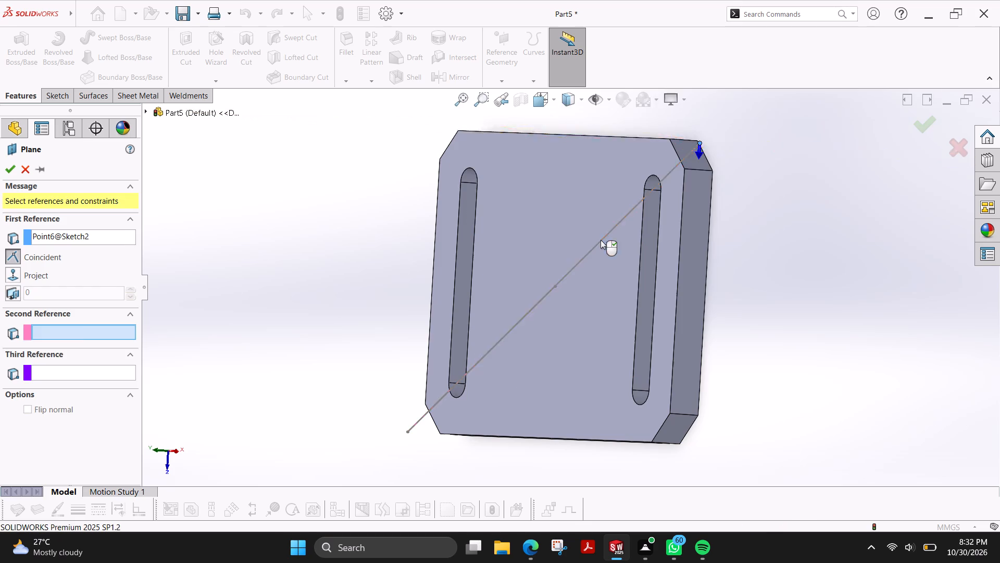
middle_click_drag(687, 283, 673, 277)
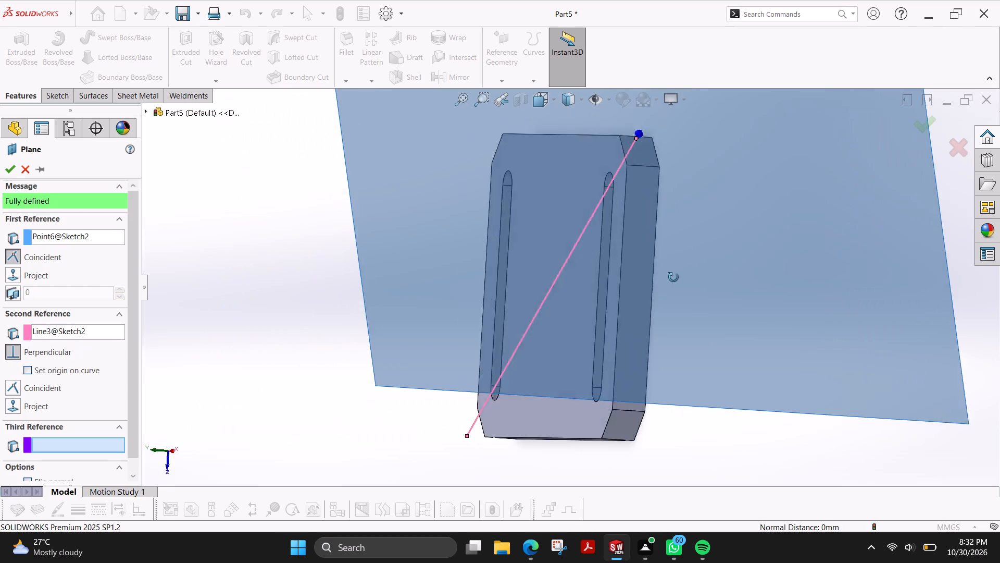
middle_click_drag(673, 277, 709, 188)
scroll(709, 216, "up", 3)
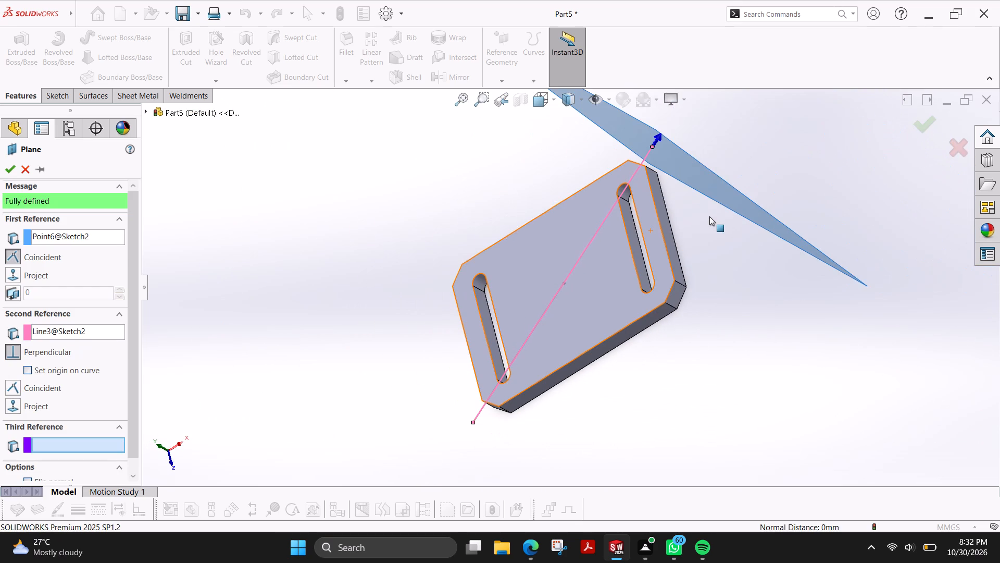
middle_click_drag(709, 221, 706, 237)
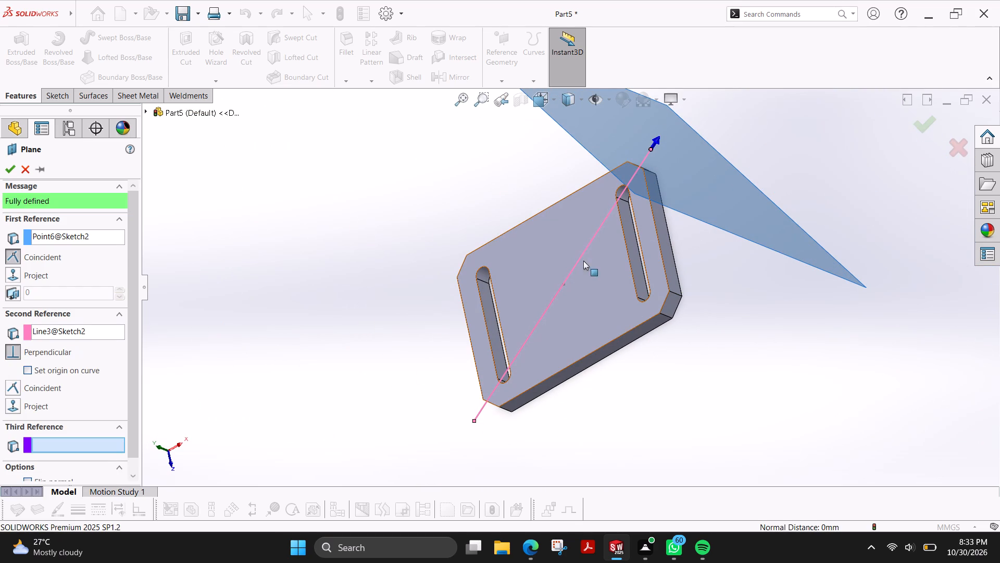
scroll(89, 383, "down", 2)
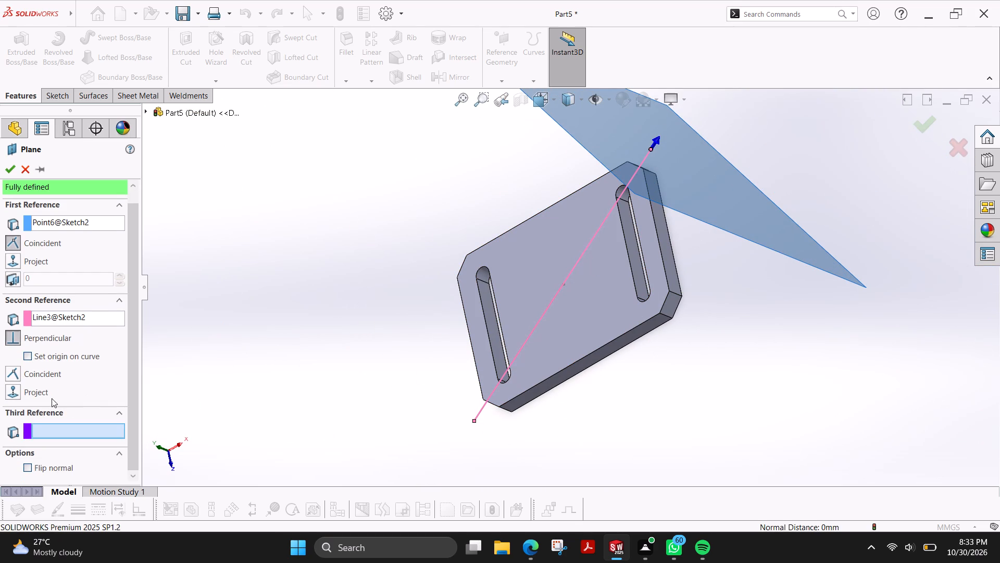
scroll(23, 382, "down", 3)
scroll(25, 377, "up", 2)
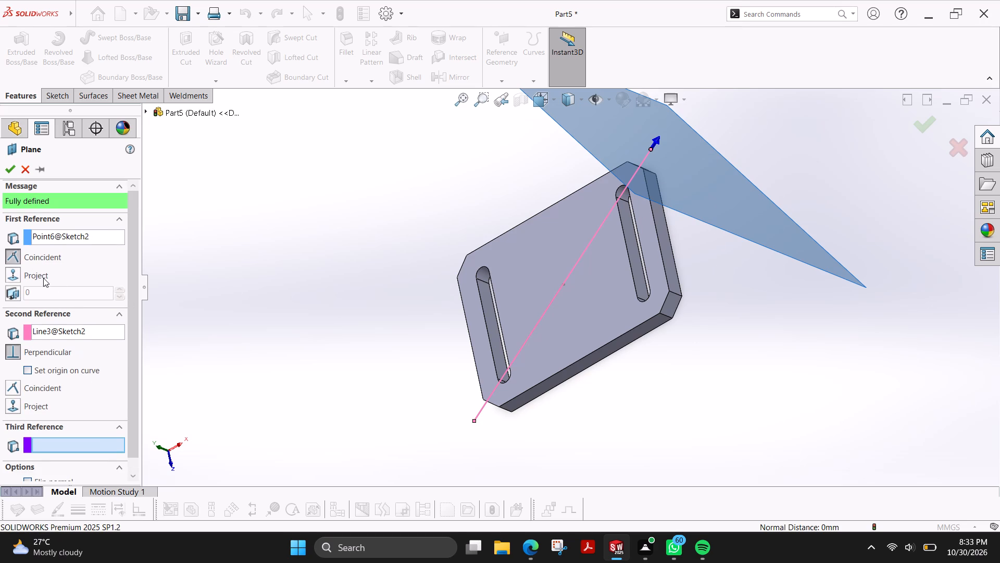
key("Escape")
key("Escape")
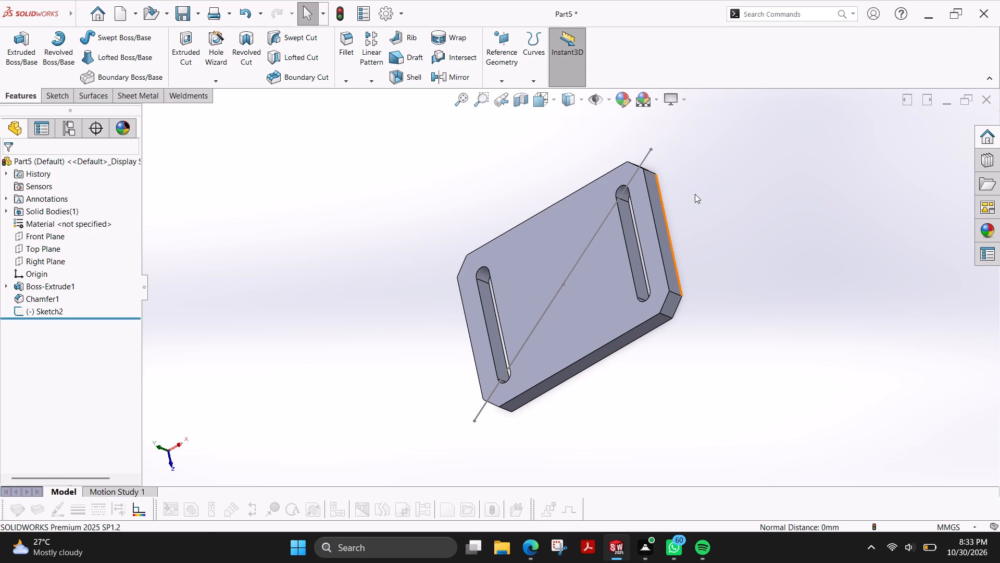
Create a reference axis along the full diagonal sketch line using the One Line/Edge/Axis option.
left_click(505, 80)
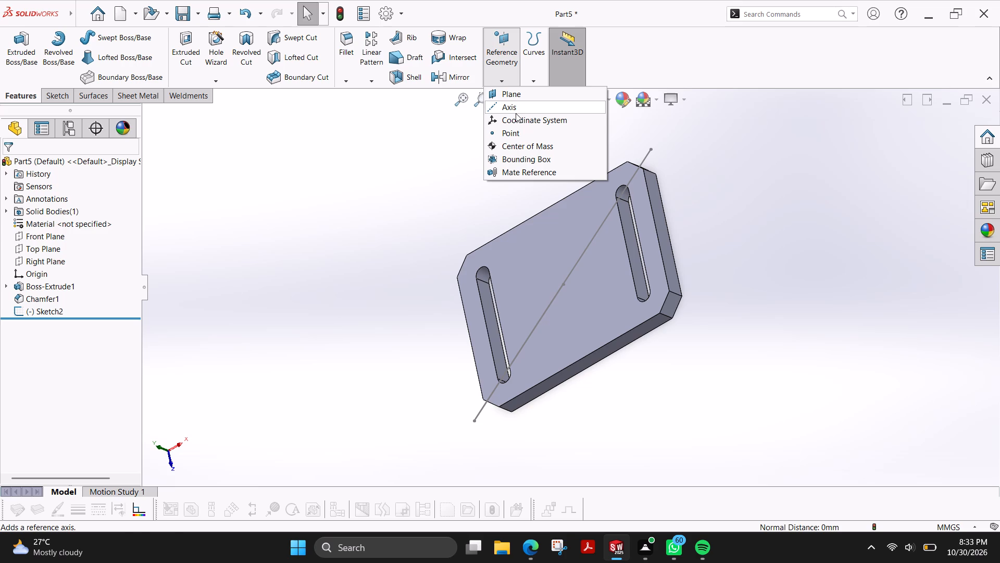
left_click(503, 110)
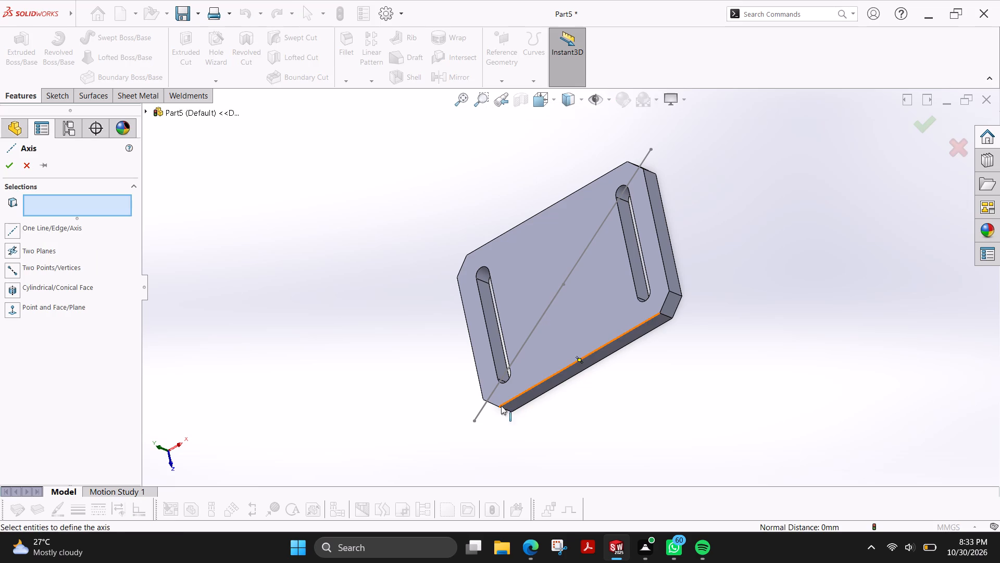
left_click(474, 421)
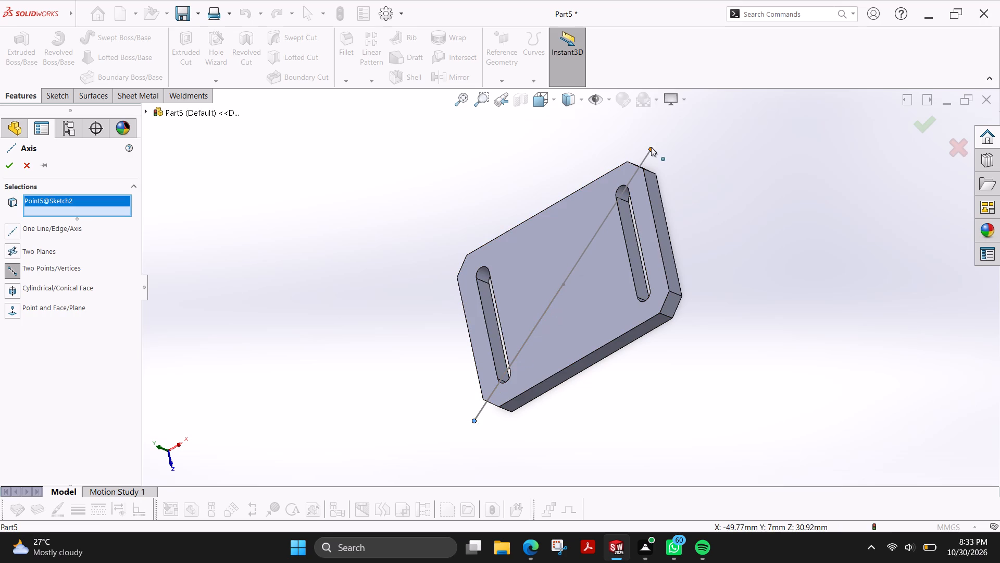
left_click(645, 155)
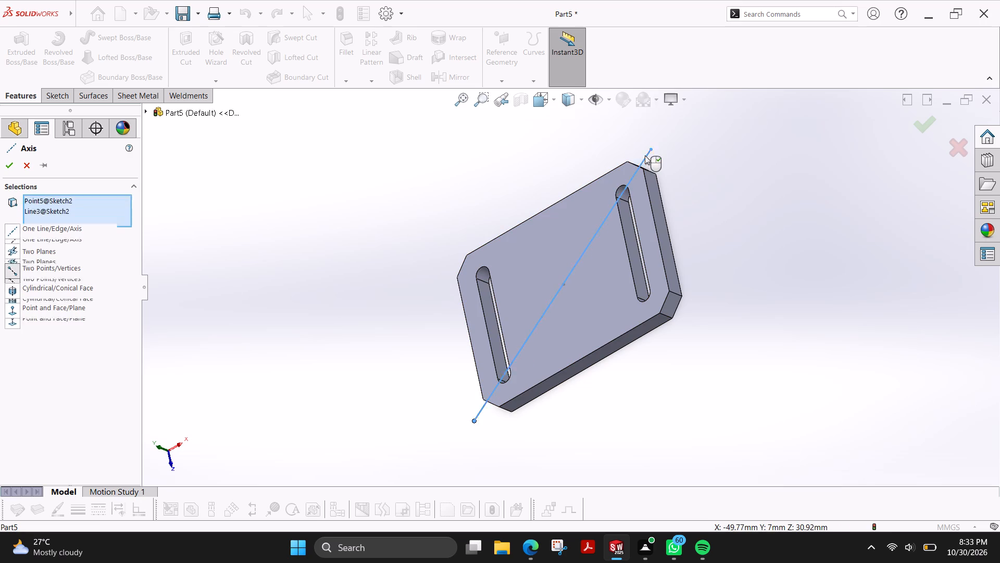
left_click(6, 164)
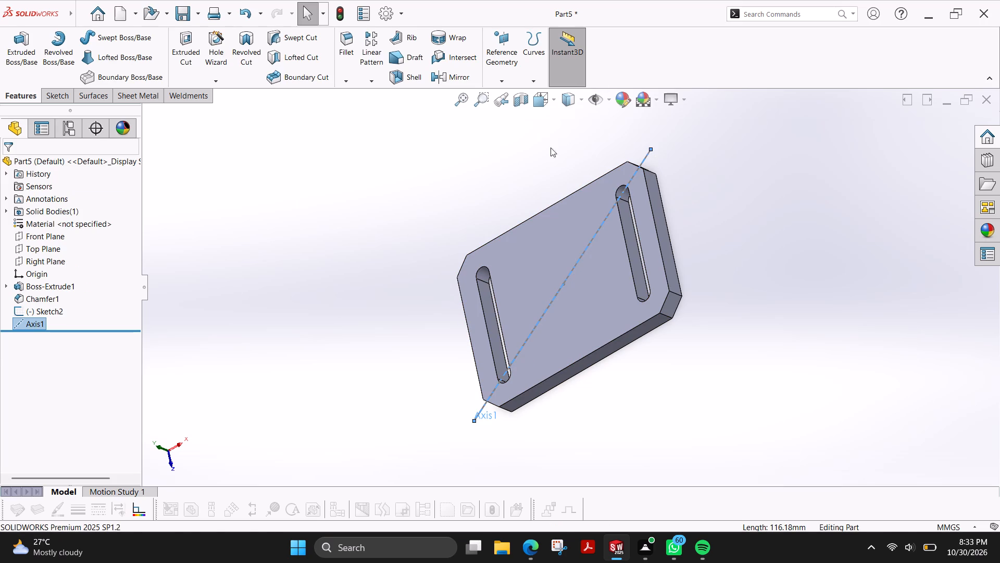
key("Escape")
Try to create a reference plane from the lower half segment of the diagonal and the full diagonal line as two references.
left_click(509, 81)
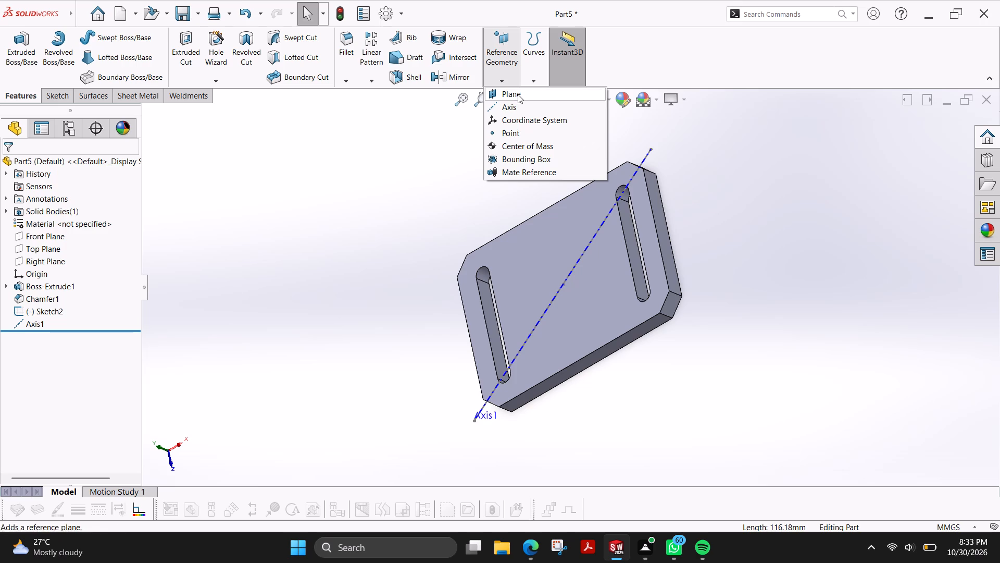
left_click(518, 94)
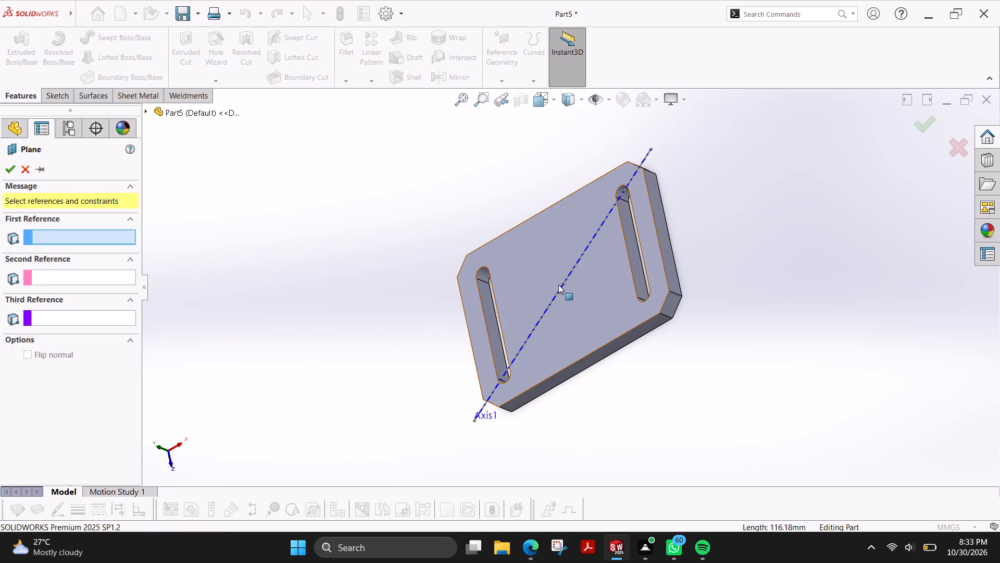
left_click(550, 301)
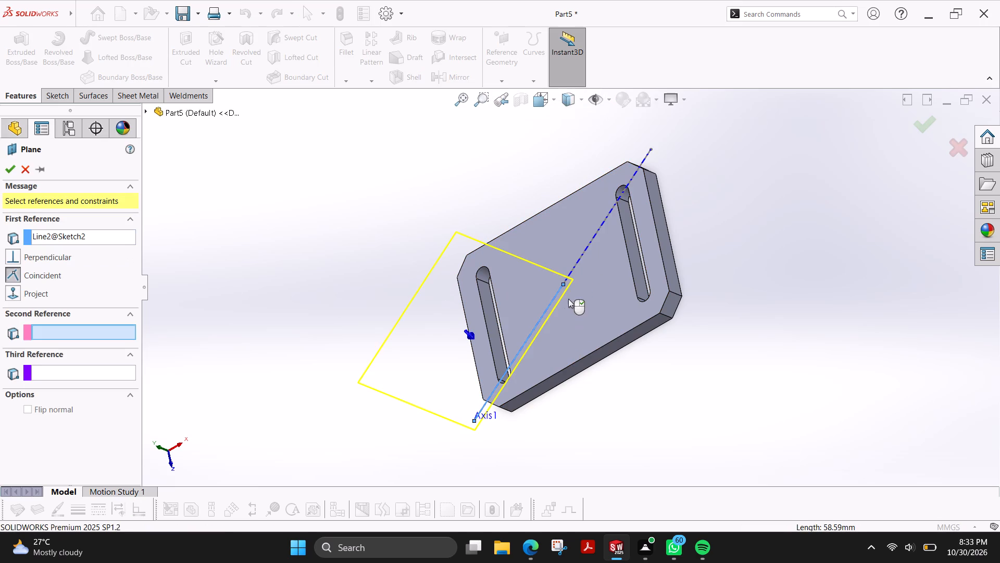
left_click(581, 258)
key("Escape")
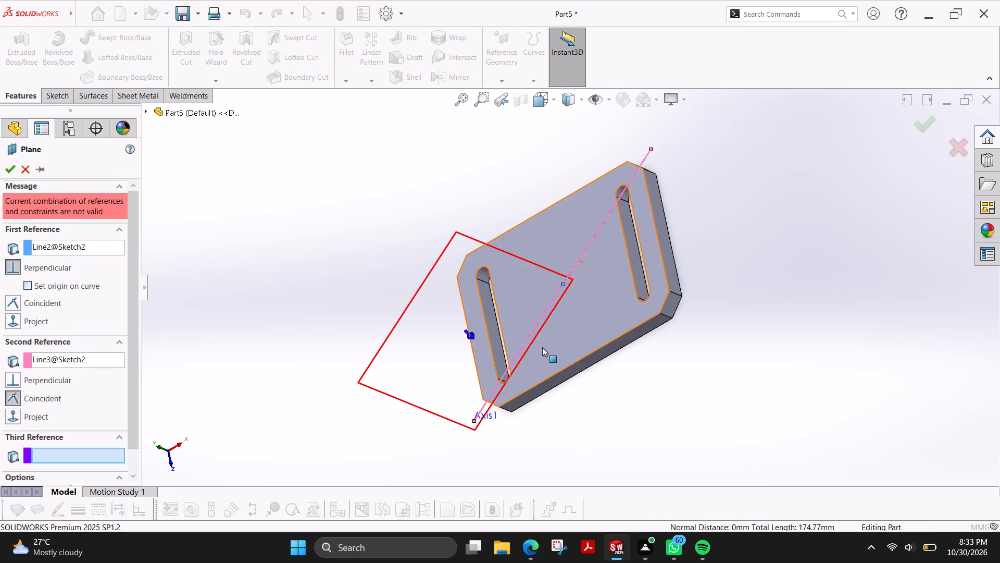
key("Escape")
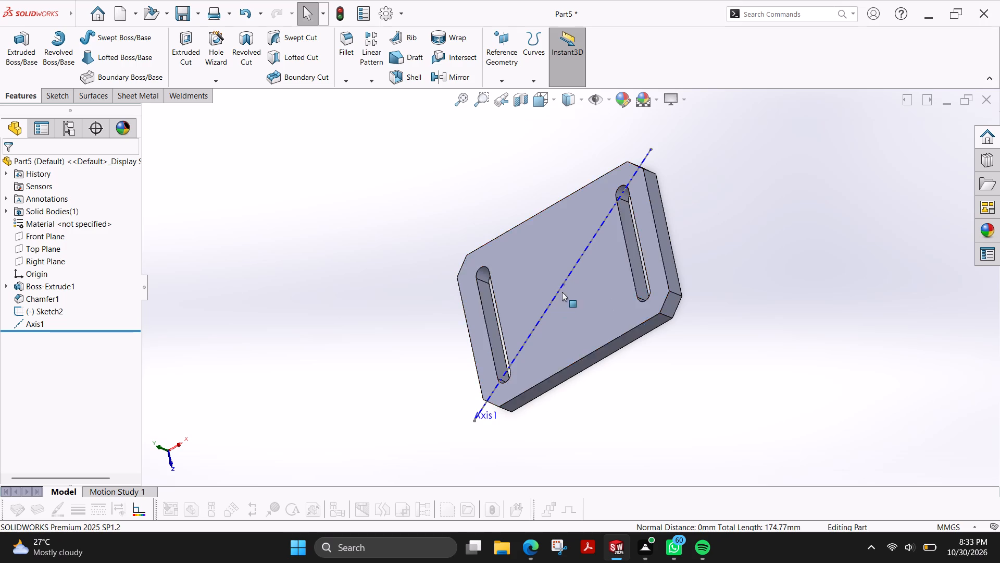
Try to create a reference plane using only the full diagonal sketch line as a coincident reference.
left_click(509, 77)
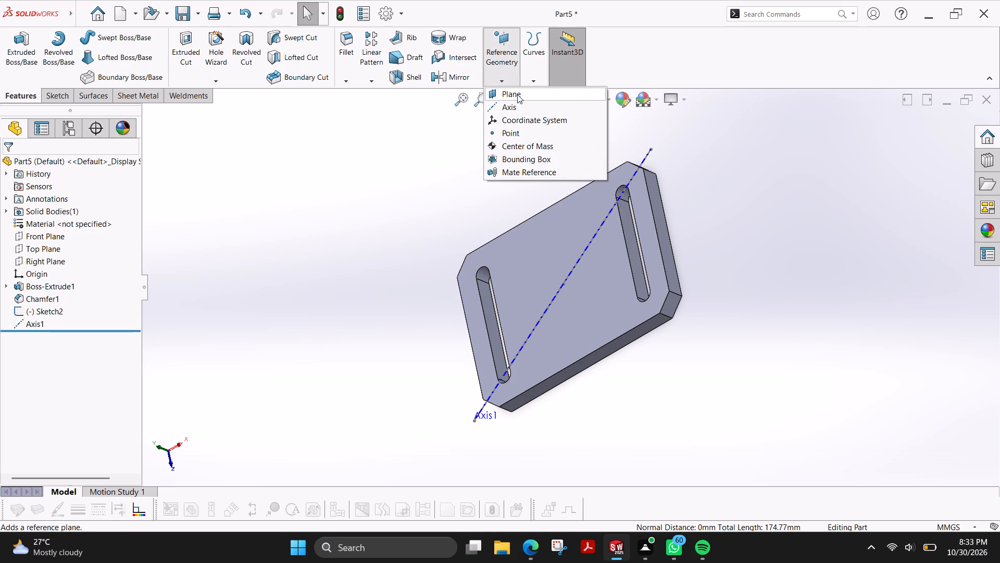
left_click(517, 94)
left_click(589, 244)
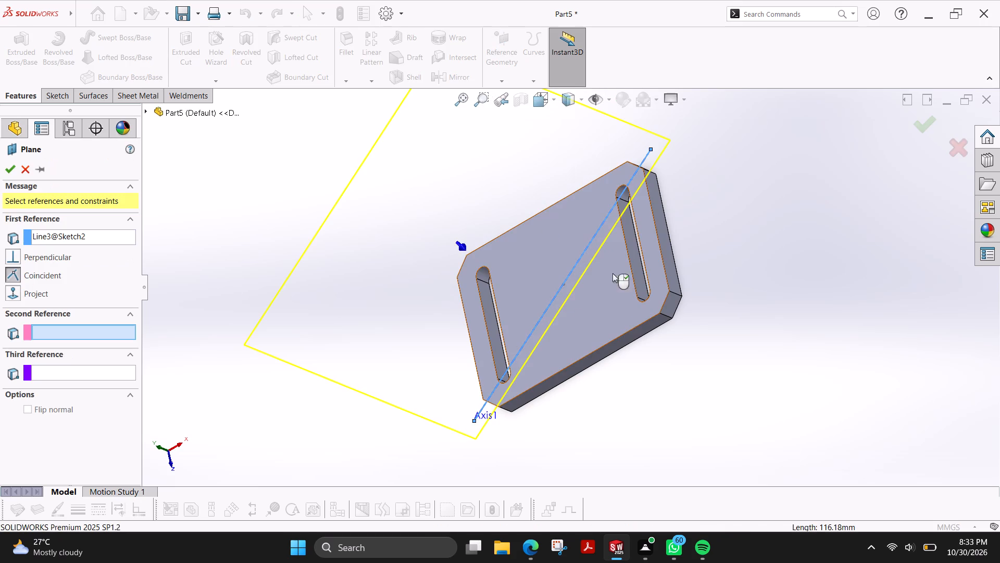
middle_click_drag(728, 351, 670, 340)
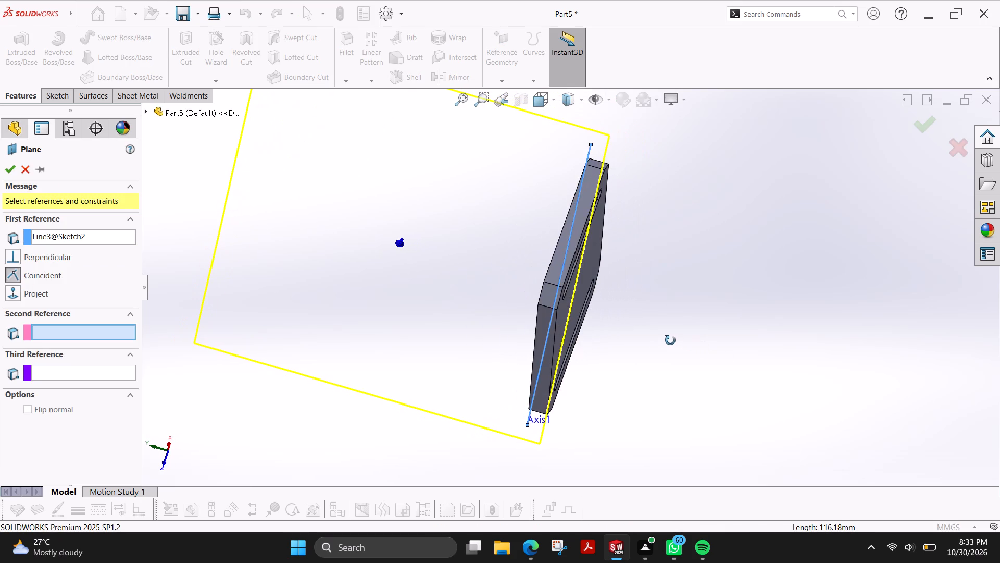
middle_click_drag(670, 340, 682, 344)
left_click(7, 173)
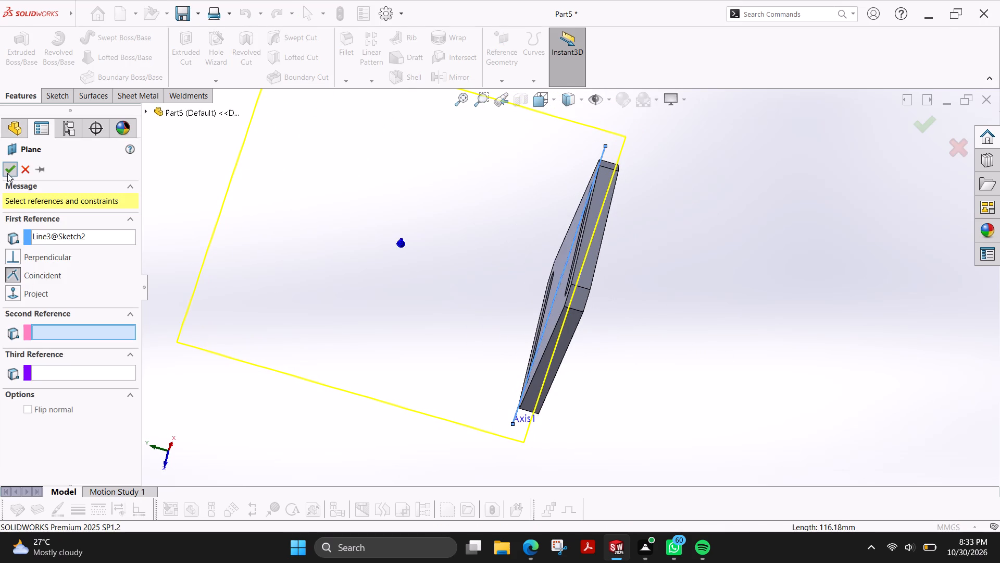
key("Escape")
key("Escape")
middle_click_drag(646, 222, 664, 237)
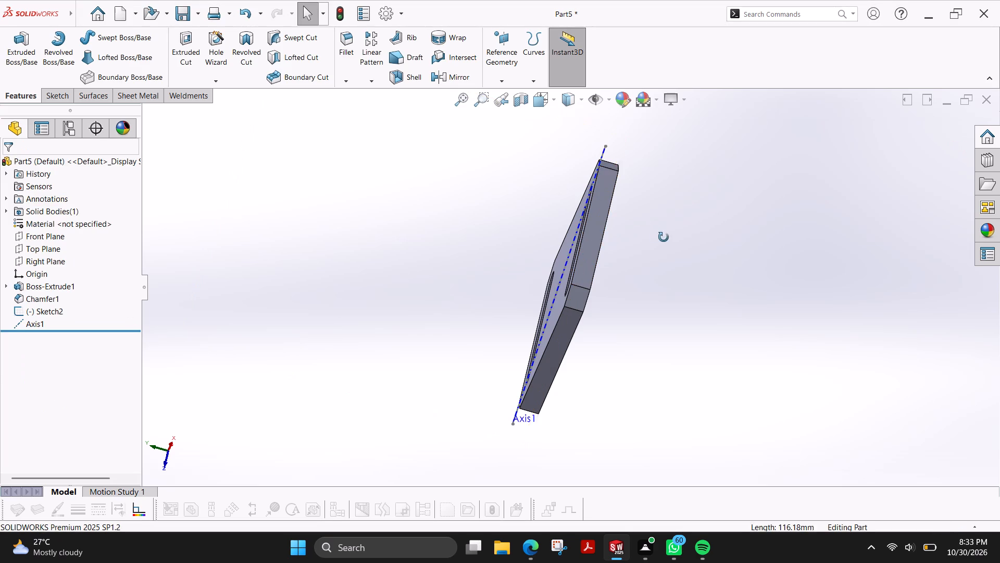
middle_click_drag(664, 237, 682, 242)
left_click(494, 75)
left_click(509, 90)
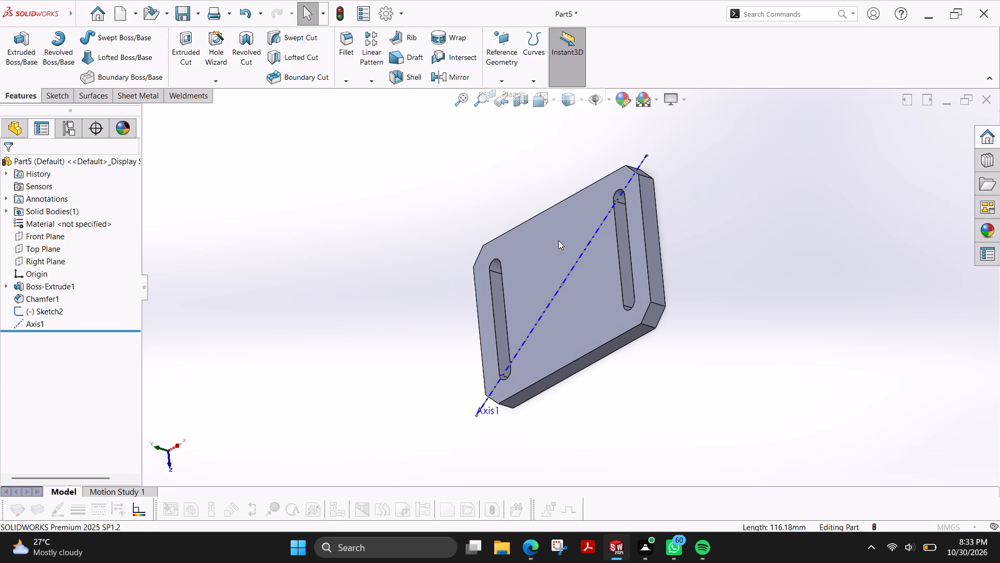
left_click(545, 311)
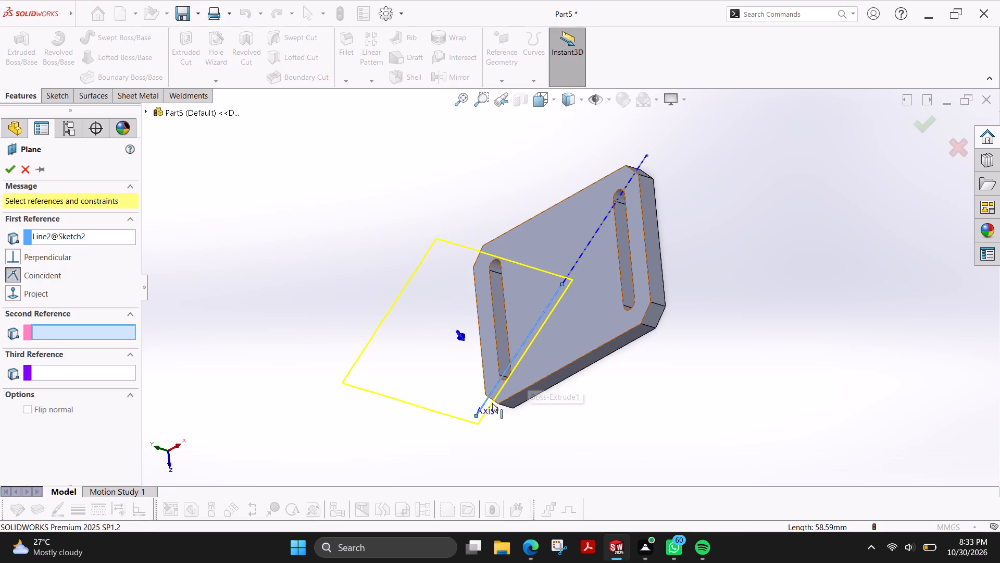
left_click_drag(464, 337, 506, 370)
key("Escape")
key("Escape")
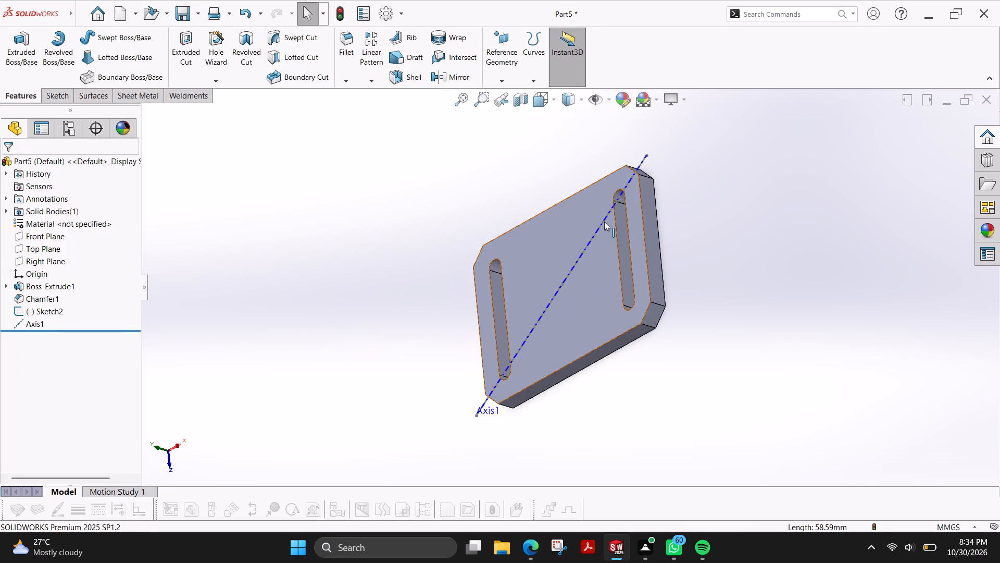
Delete the diagonal line sketch together with the reference axis that depends on it.
left_click(587, 247)
key("Delete")
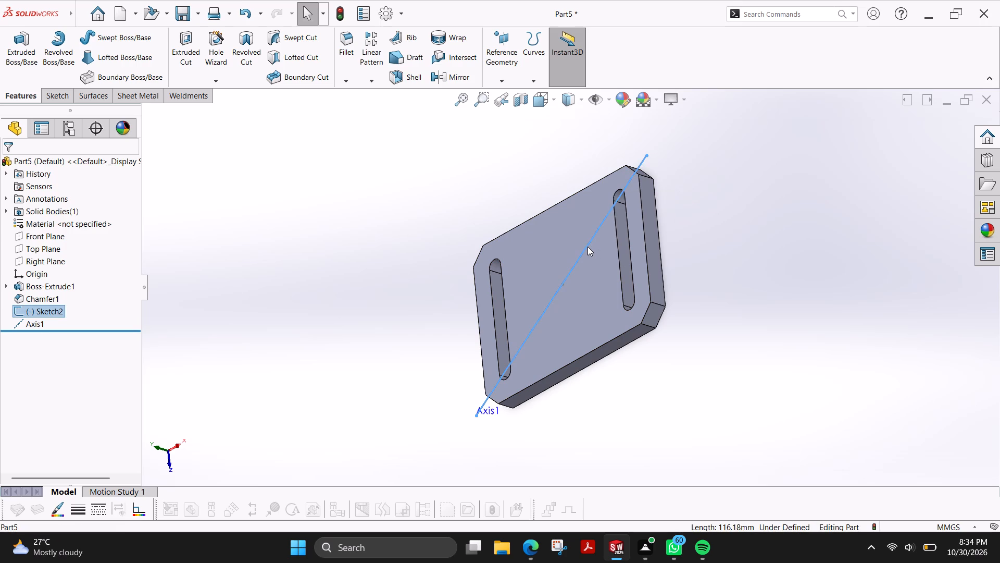
left_click(575, 203)
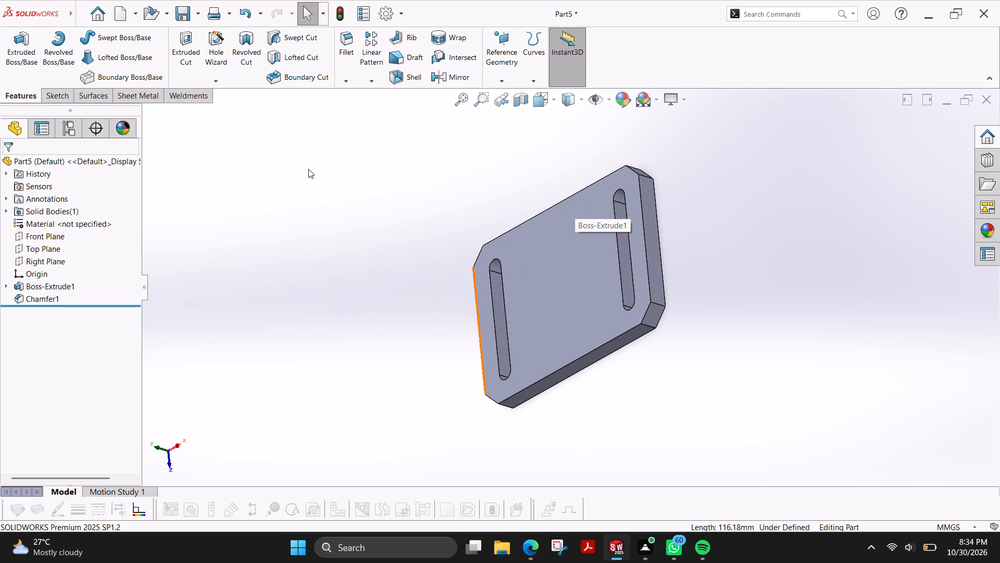
Start a sketch on the plate's large face and draw collinear diagonal segments through opposite slot arc centres and the origin, ending with a full line about 130 mm long.
left_click(56, 100)
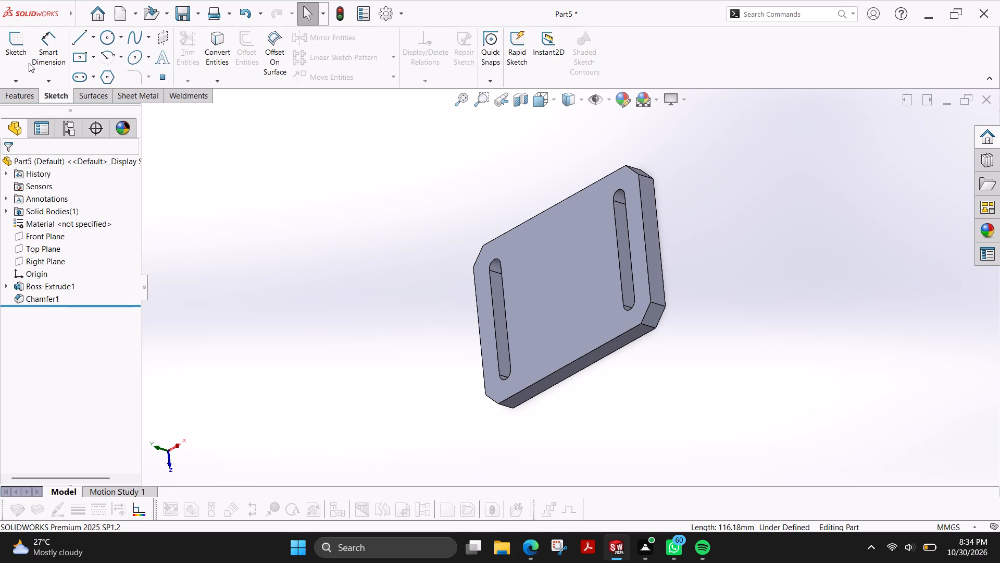
left_click(28, 62)
left_click(584, 297)
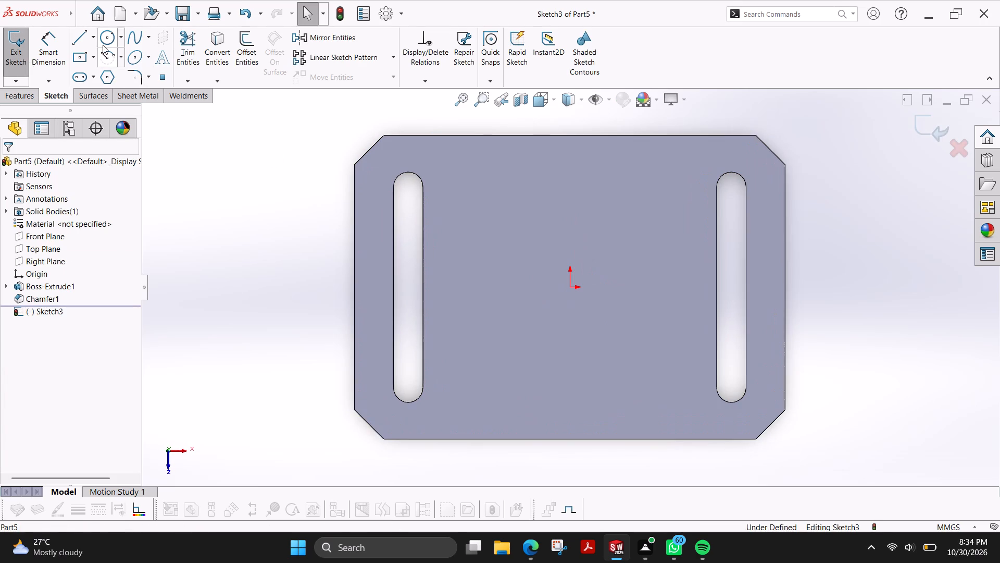
left_click(84, 36)
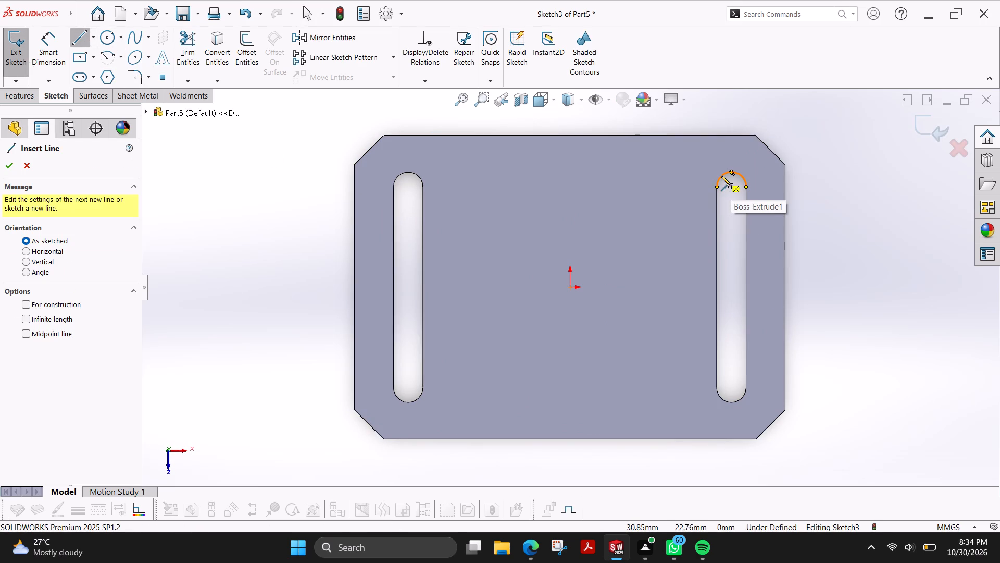
left_click(732, 187)
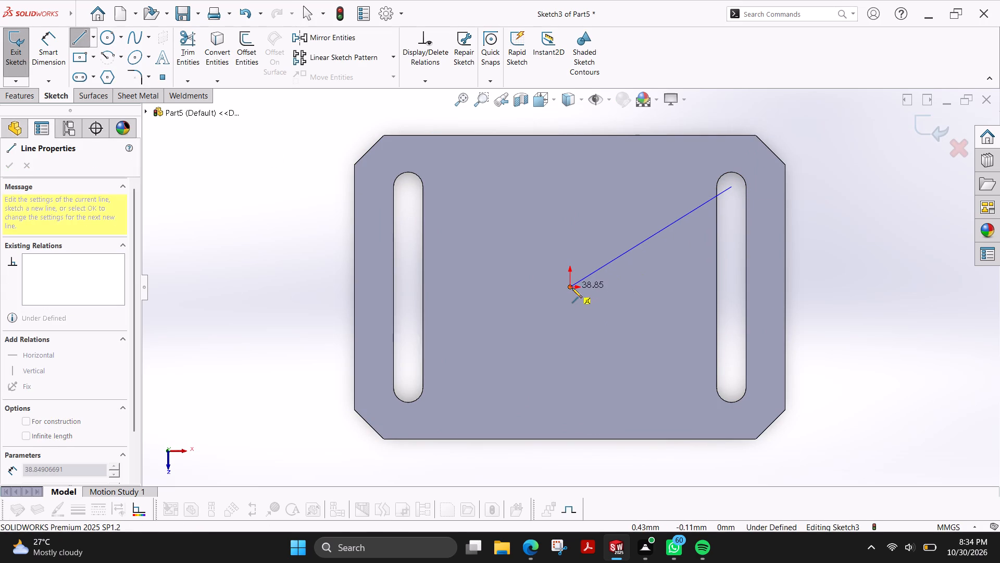
left_click(571, 287)
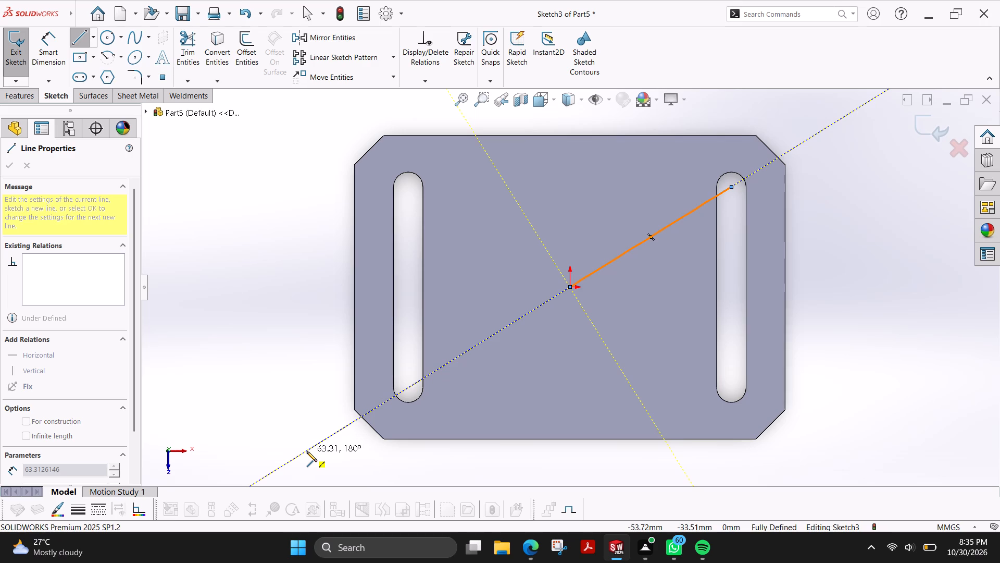
left_click(408, 387)
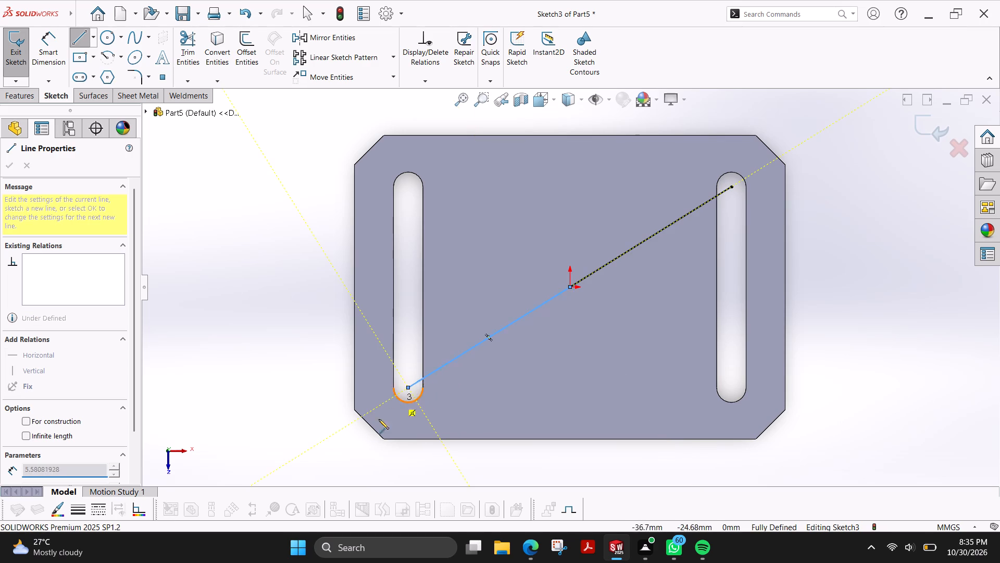
left_click(296, 456)
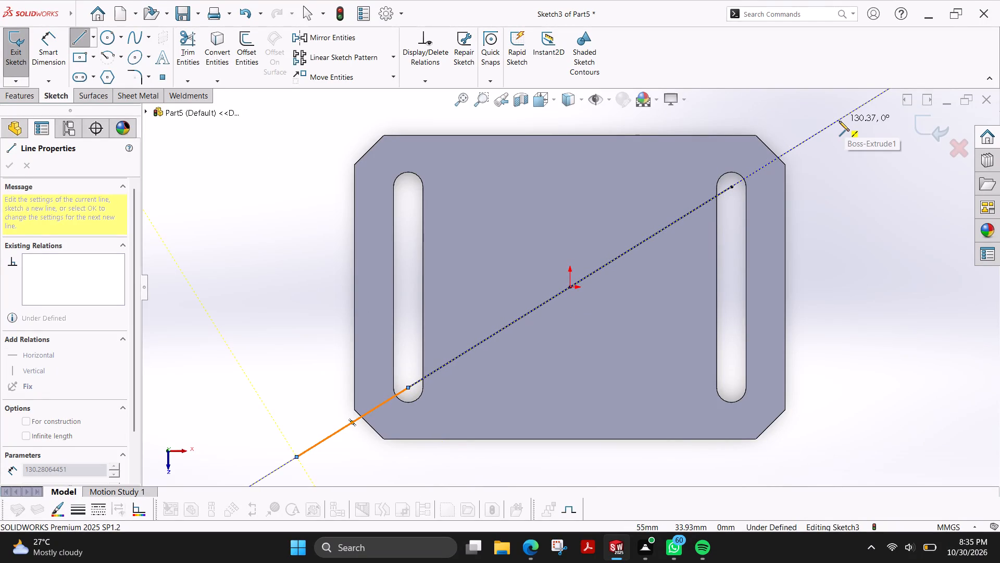
left_click(839, 121)
key("Escape")
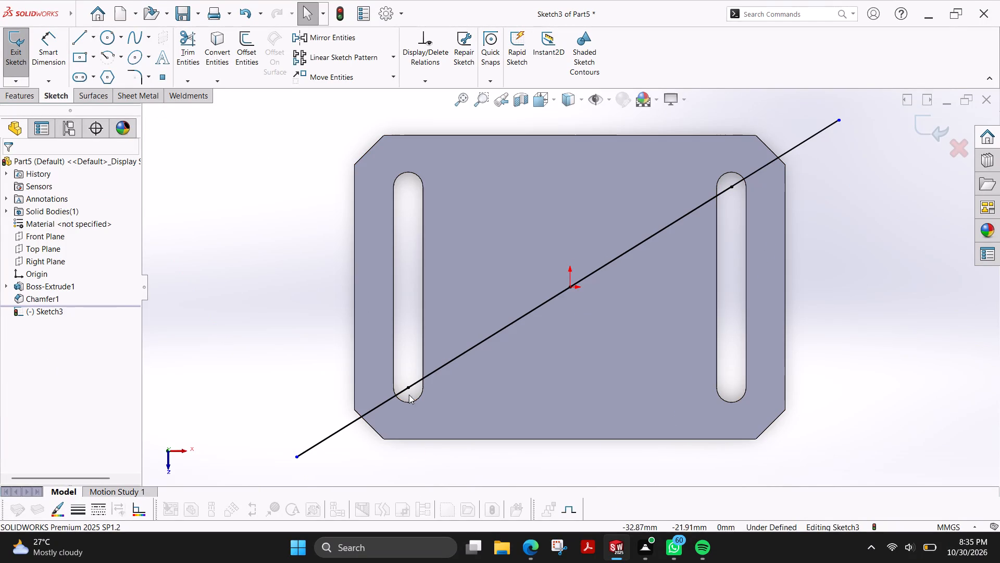
Delete the short collinear segments between the slot centres and beyond, keeping only the full-length diagonal line.
left_click(402, 391)
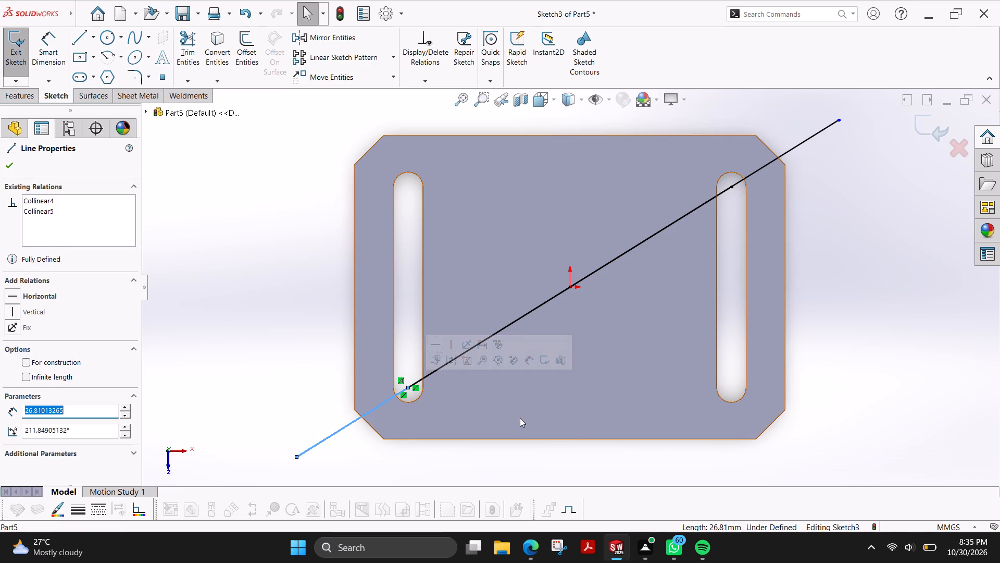
key("Delete")
key("Delete")
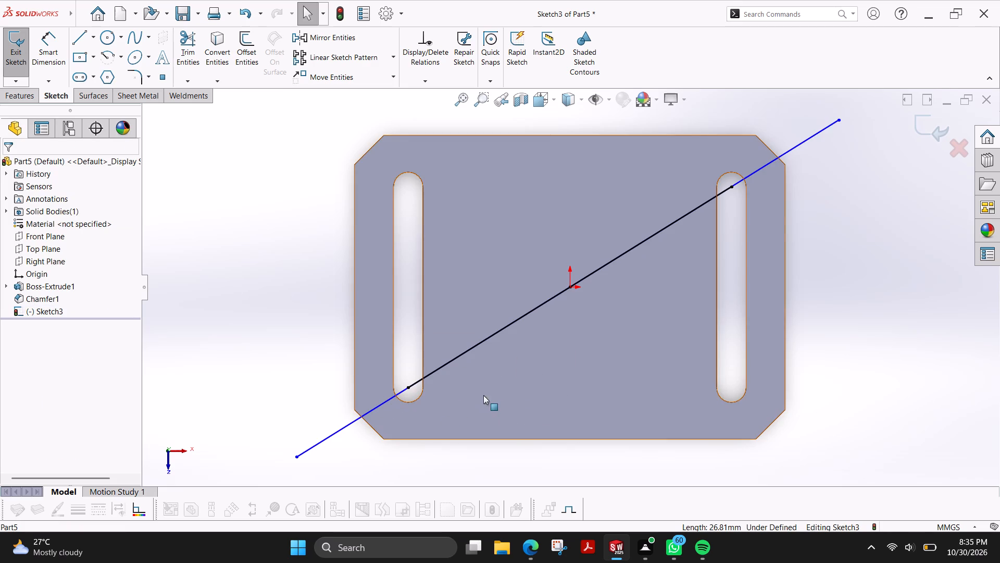
key("Escape")
key("Escape")
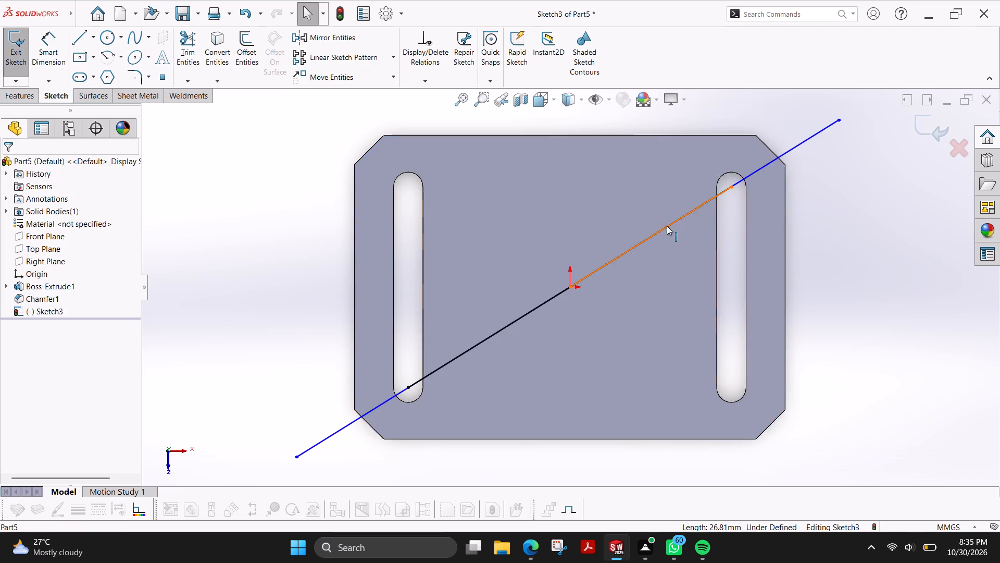
left_click(666, 229)
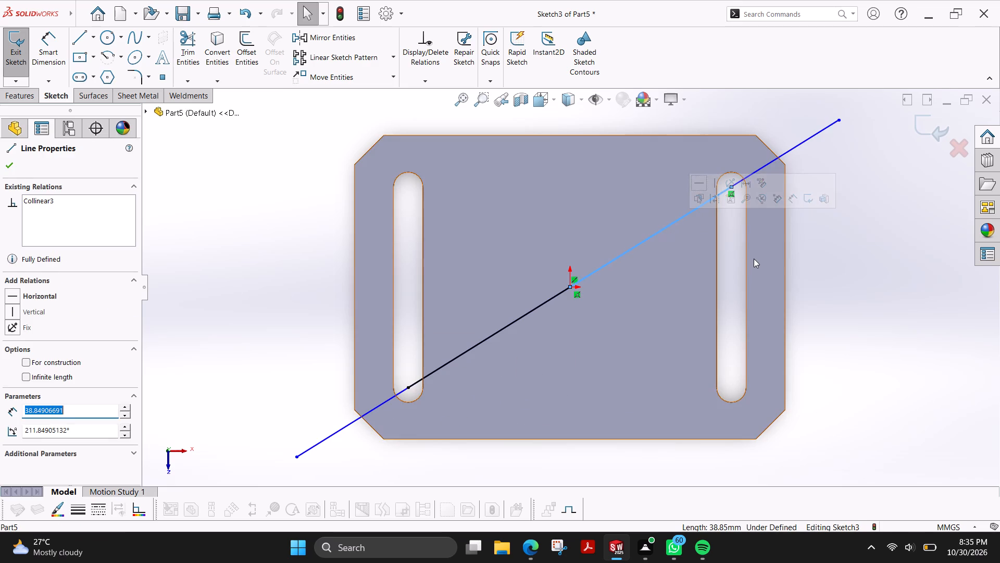
key("Delete")
key("Escape")
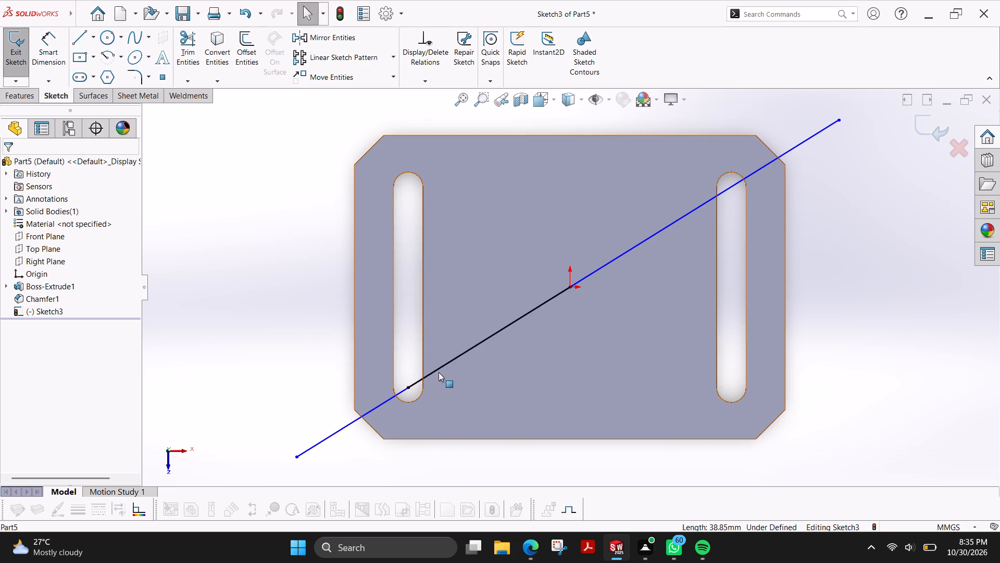
left_click(435, 371)
key("Delete")
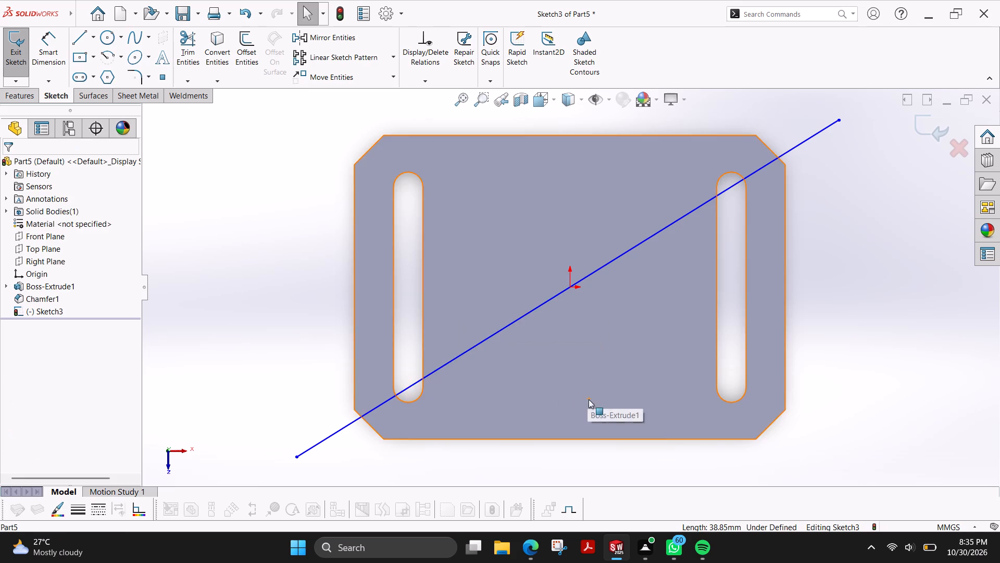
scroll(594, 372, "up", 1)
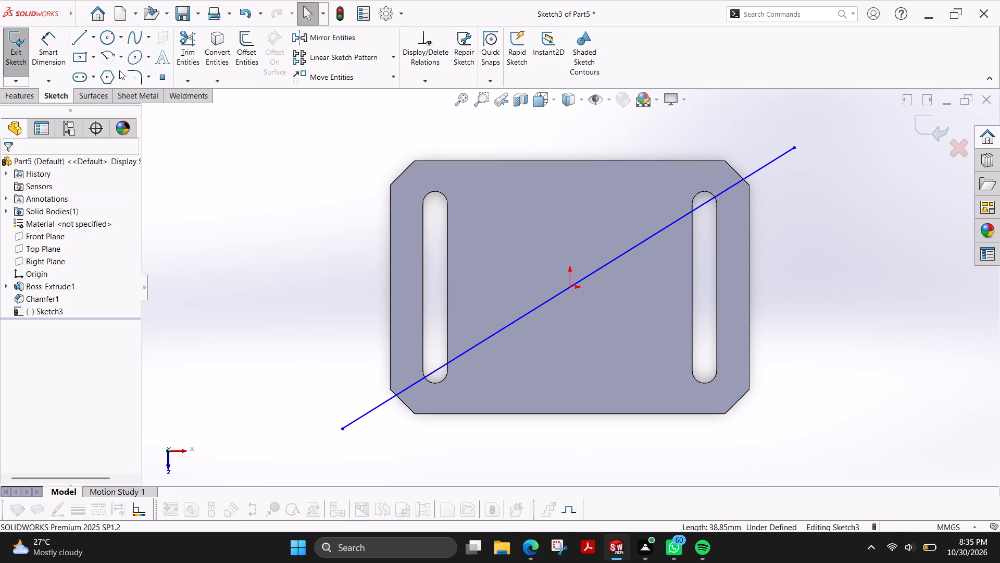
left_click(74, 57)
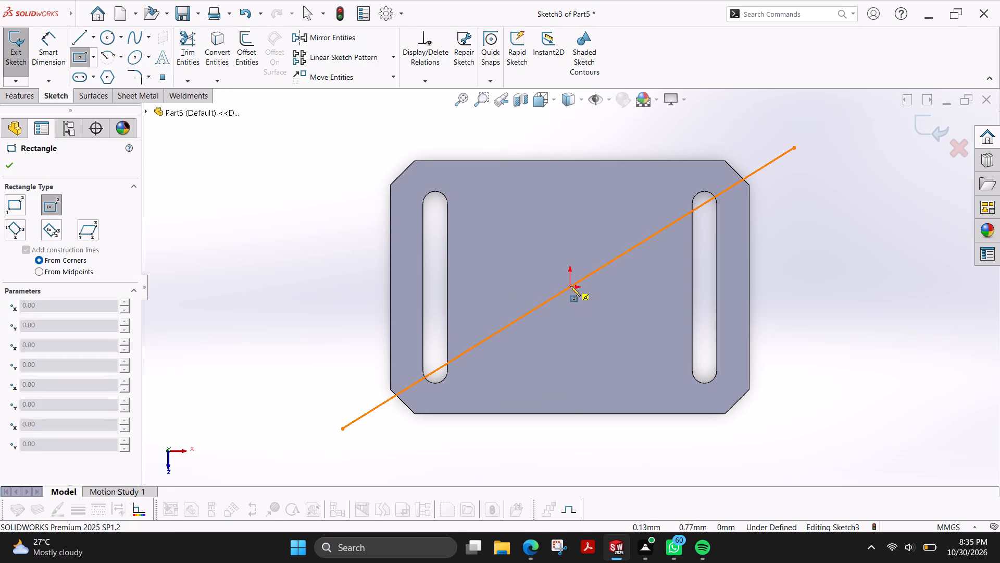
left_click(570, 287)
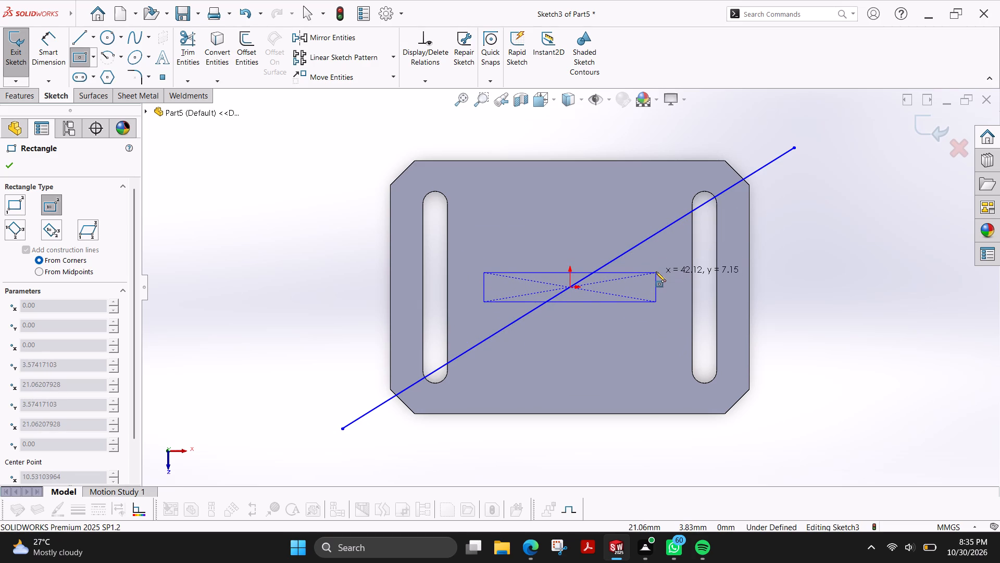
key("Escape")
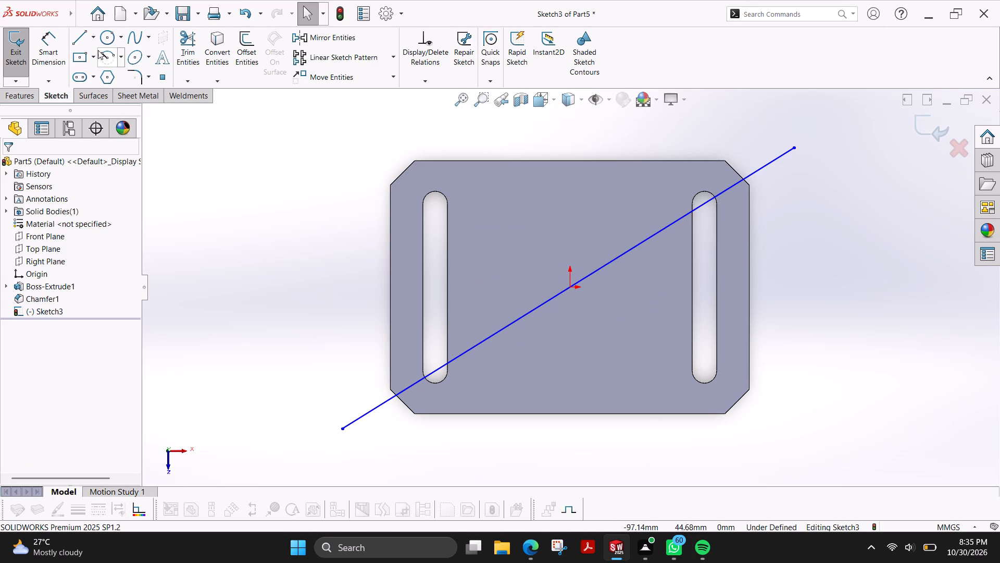
Sketch an inclined rectangle from four lines around the diagonal, about 56 mm long by 10.6 mm wide, with its long sides parallel to the diagonal.
left_click(84, 44)
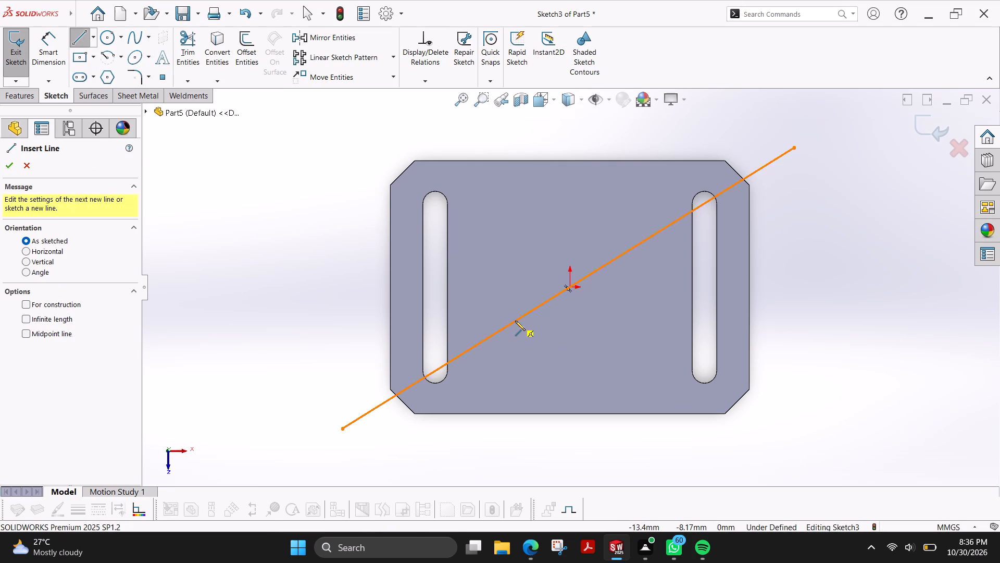
left_click(485, 311)
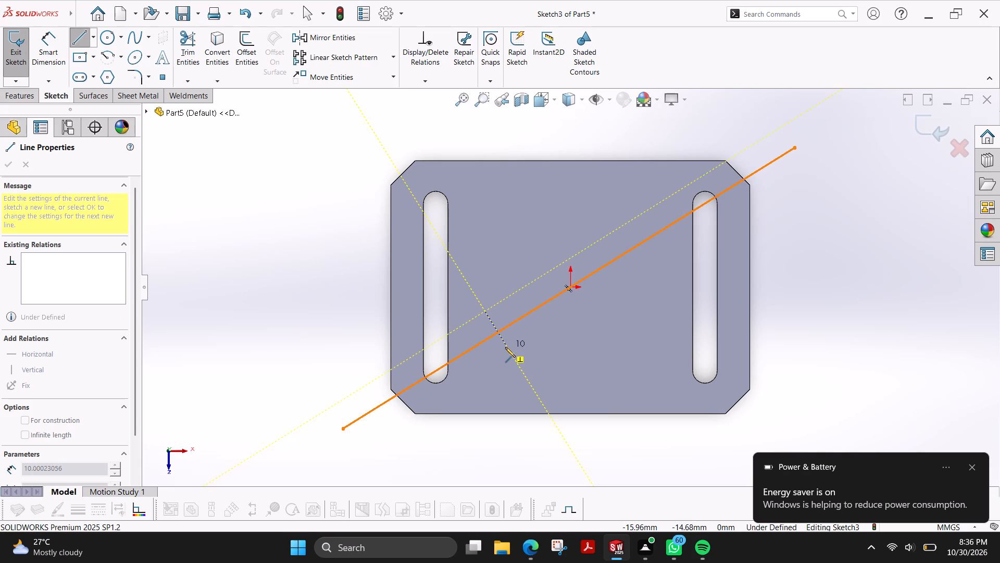
left_click(507, 349)
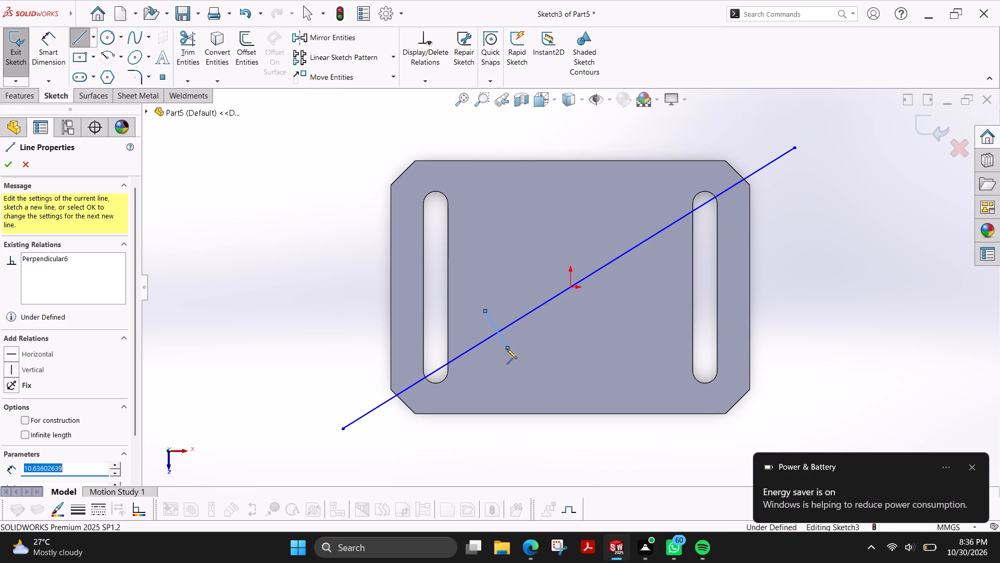
left_click(702, 226)
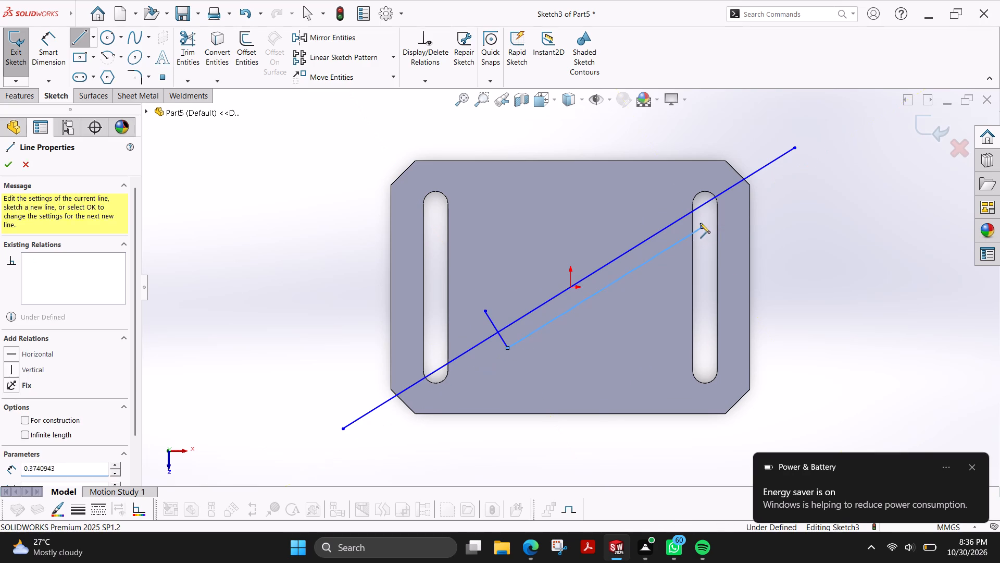
left_click(679, 190)
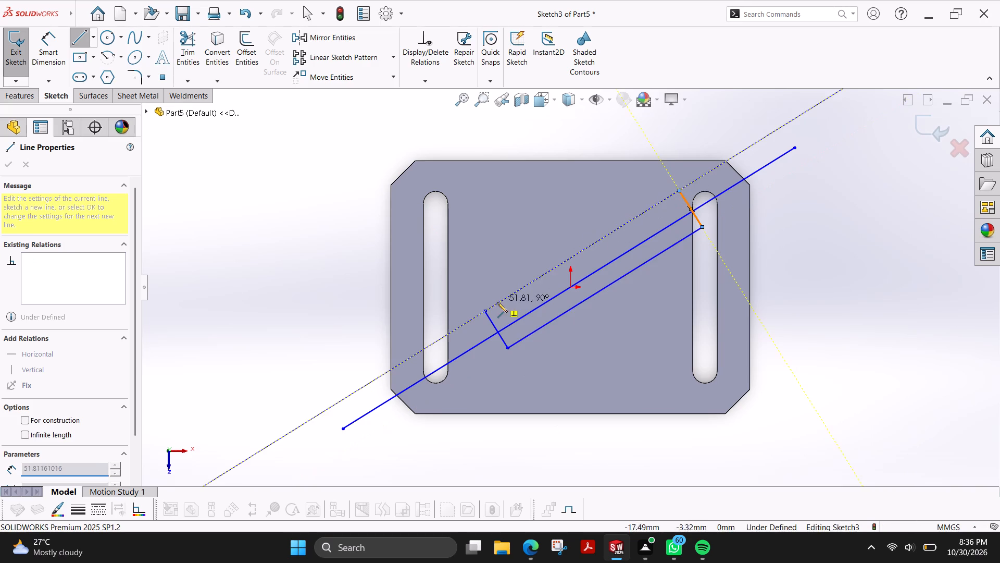
left_click(485, 312)
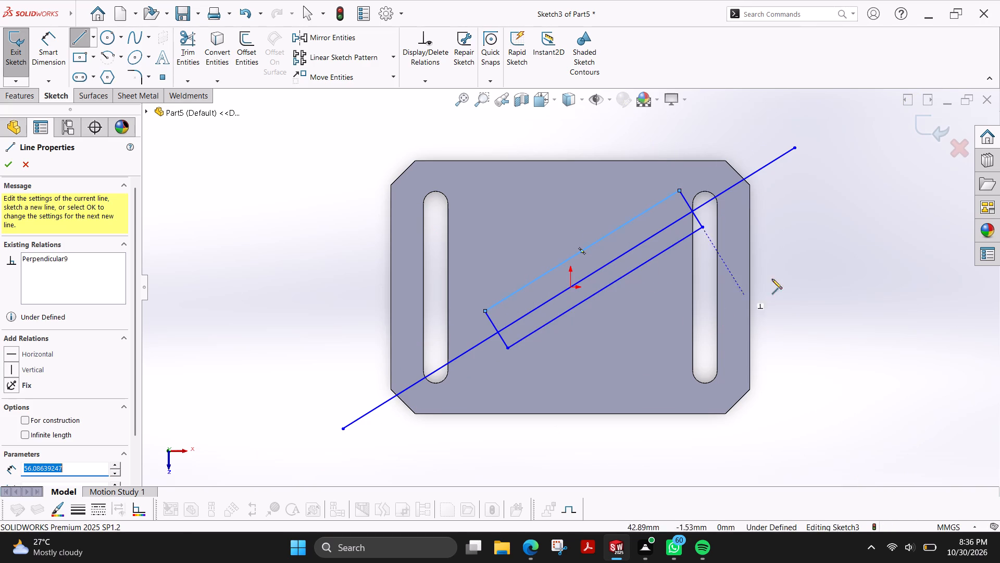
key("Escape")
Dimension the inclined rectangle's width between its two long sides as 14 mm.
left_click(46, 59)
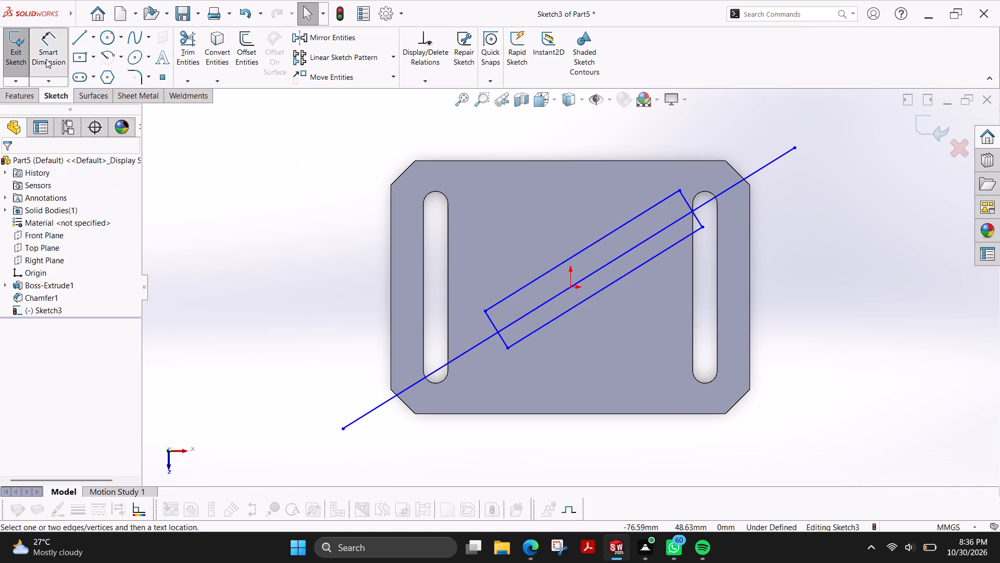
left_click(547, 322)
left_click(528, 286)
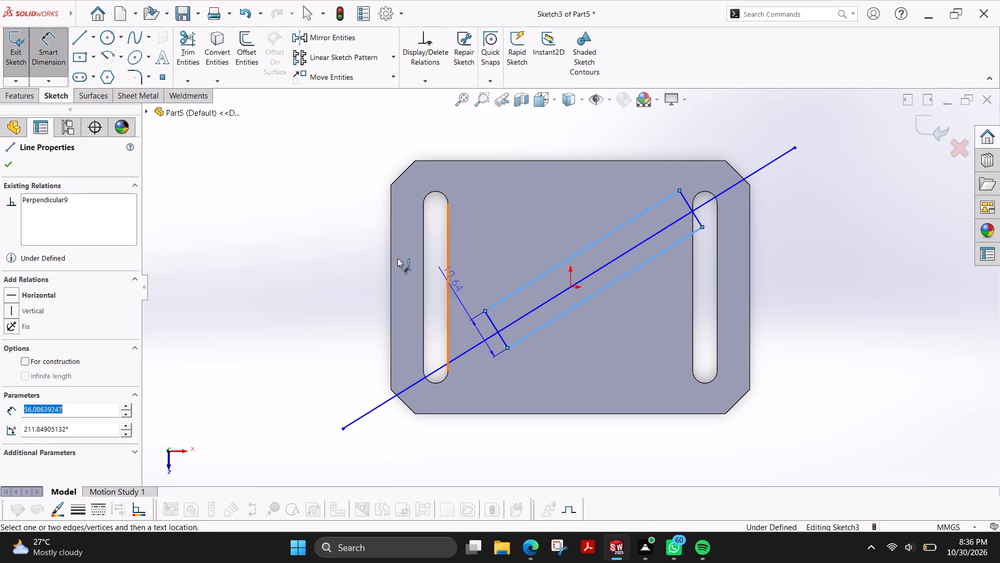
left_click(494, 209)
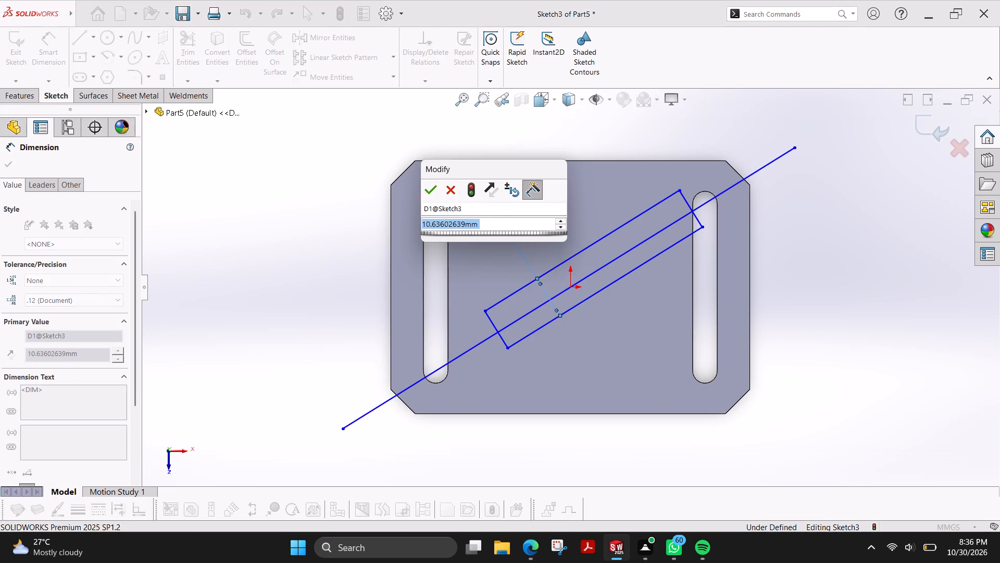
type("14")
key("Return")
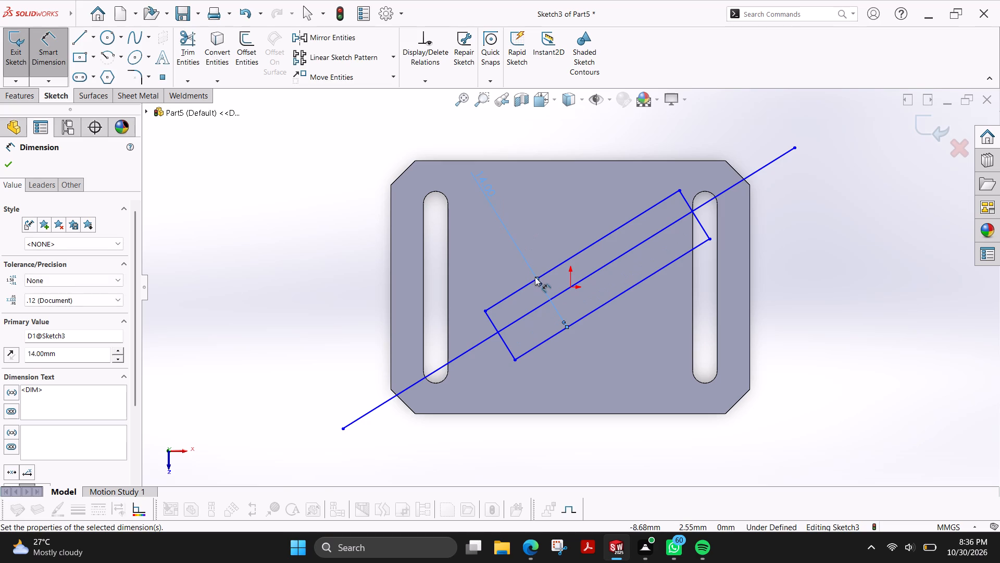
Dimension the distance from the diagonal line to the inclined rectangle's upper long side as 7 mm.
scroll(535, 277, "down", 2)
left_click(580, 298)
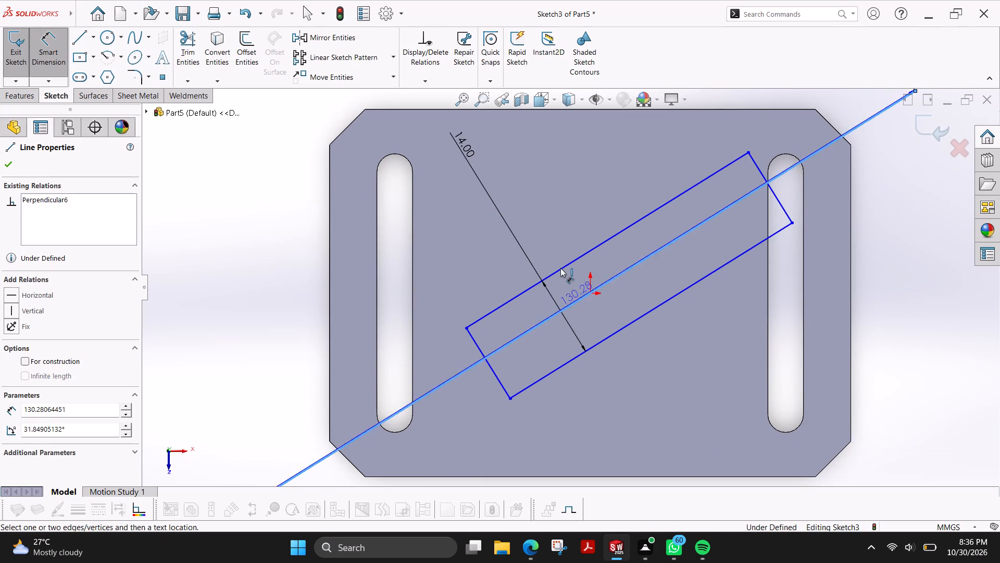
left_click(560, 268)
left_click(559, 218)
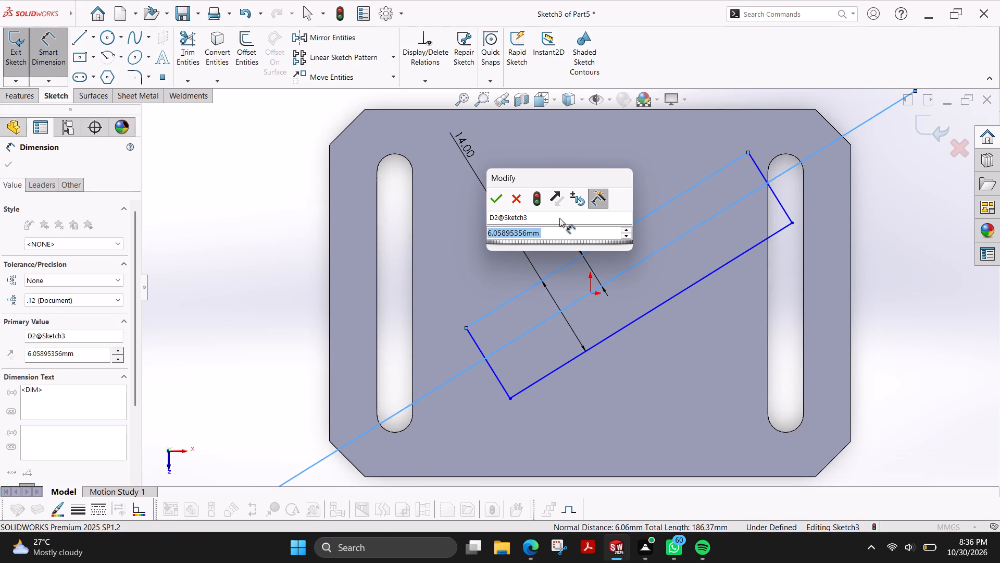
key("7")
key("Return")
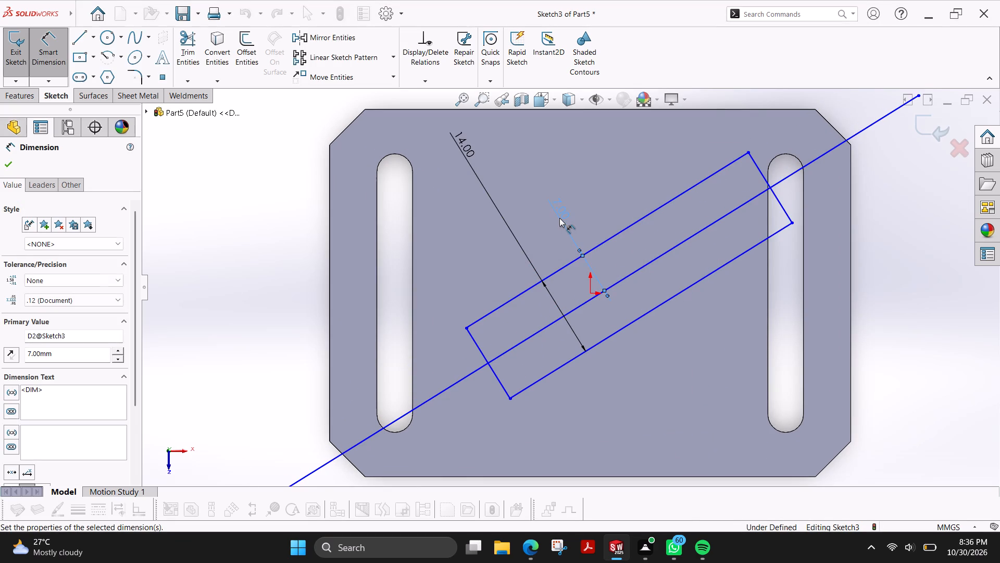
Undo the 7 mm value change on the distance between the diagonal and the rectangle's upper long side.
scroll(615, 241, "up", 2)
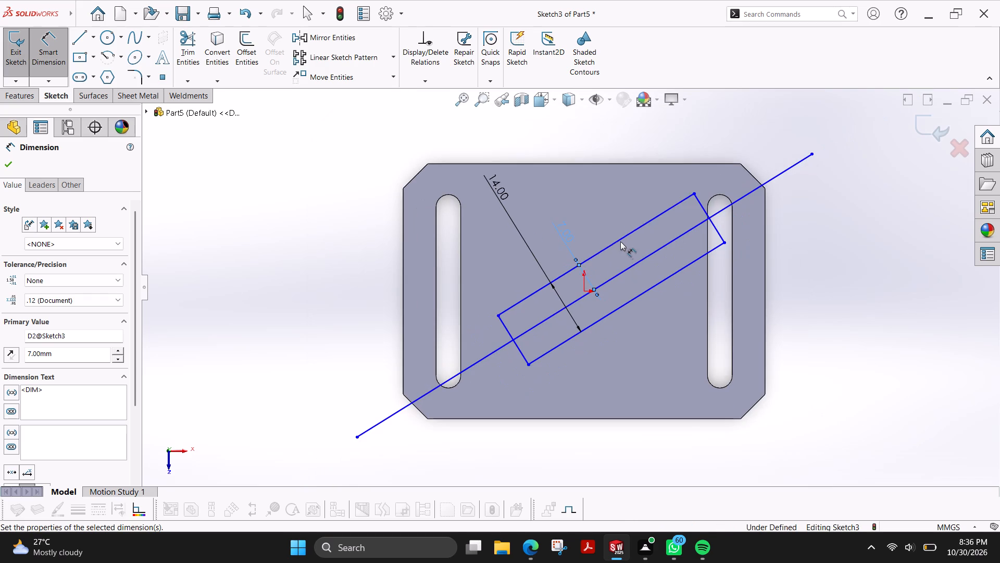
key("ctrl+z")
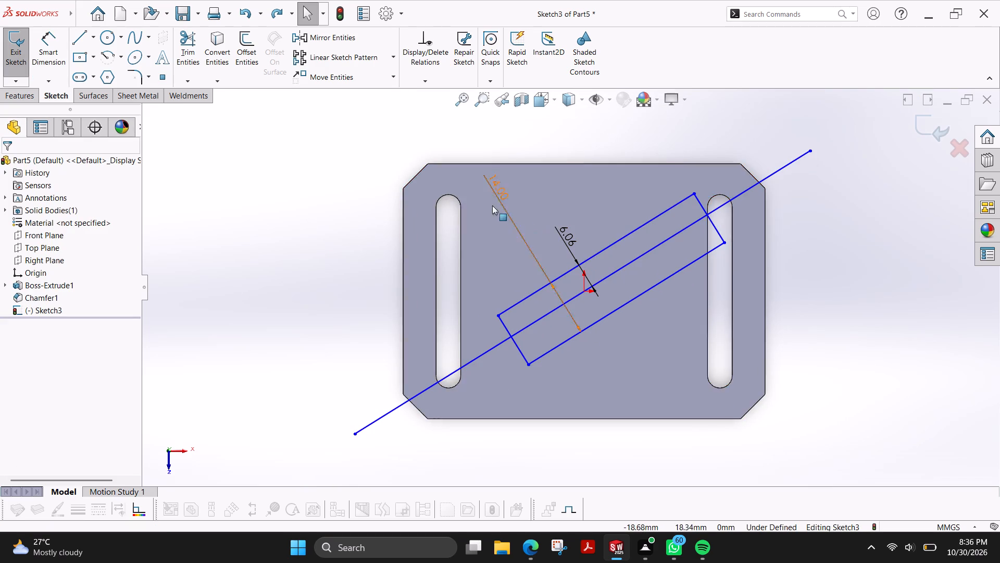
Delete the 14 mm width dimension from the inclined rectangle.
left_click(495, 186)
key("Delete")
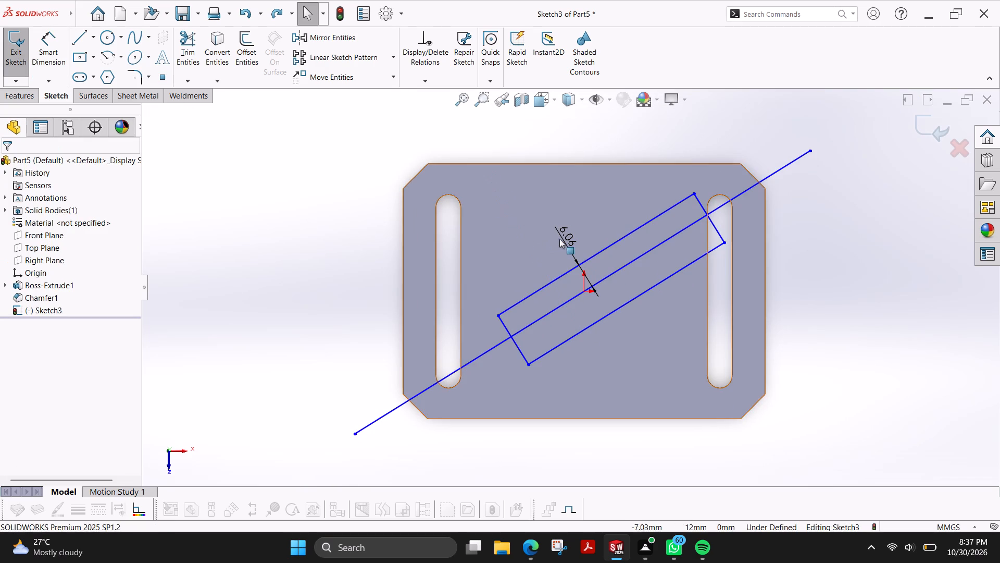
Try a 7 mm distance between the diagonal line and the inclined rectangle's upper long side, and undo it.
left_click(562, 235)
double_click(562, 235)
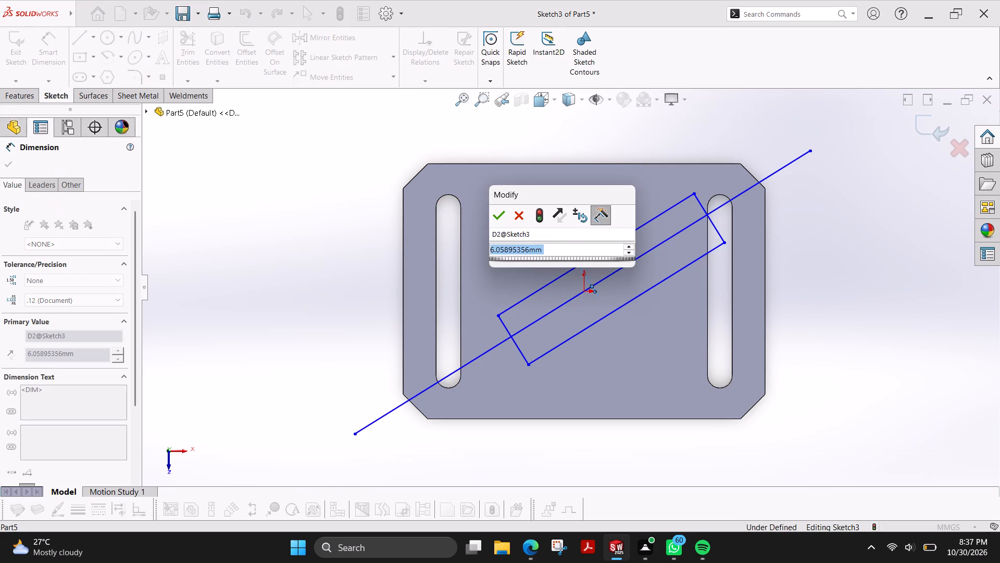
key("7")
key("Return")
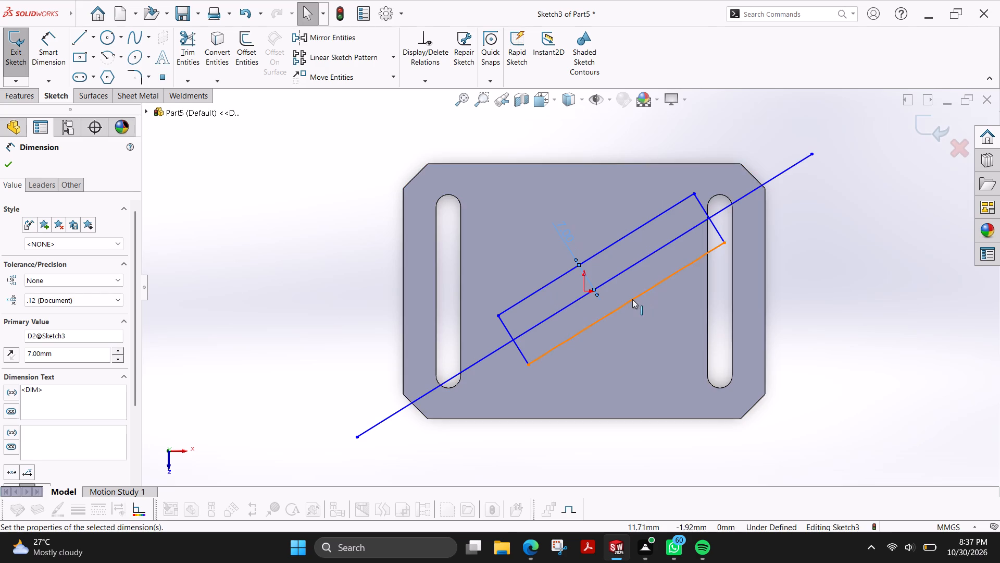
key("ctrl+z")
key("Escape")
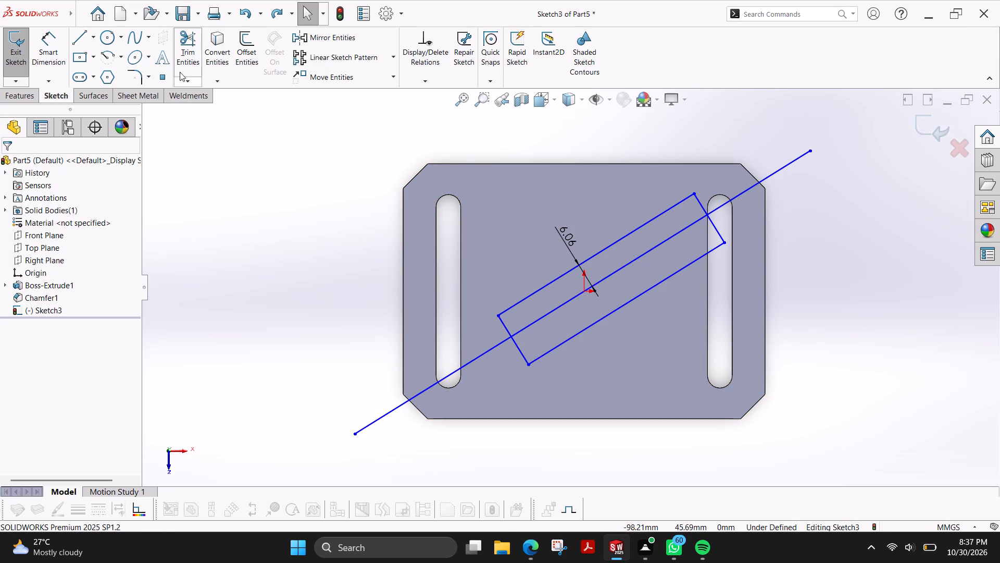
Apply a Fix relation to the diagonal line.
left_click(678, 232)
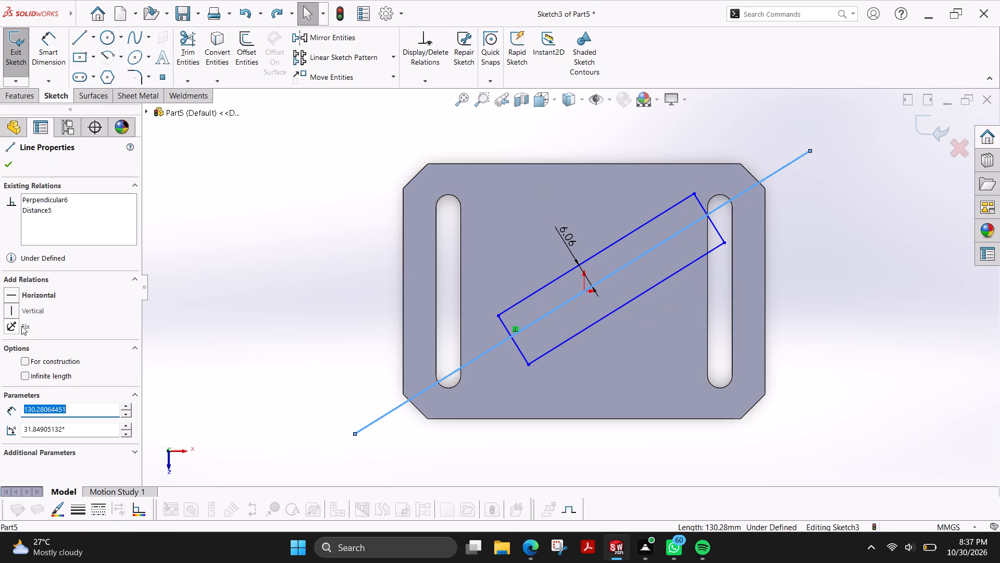
left_click(20, 326)
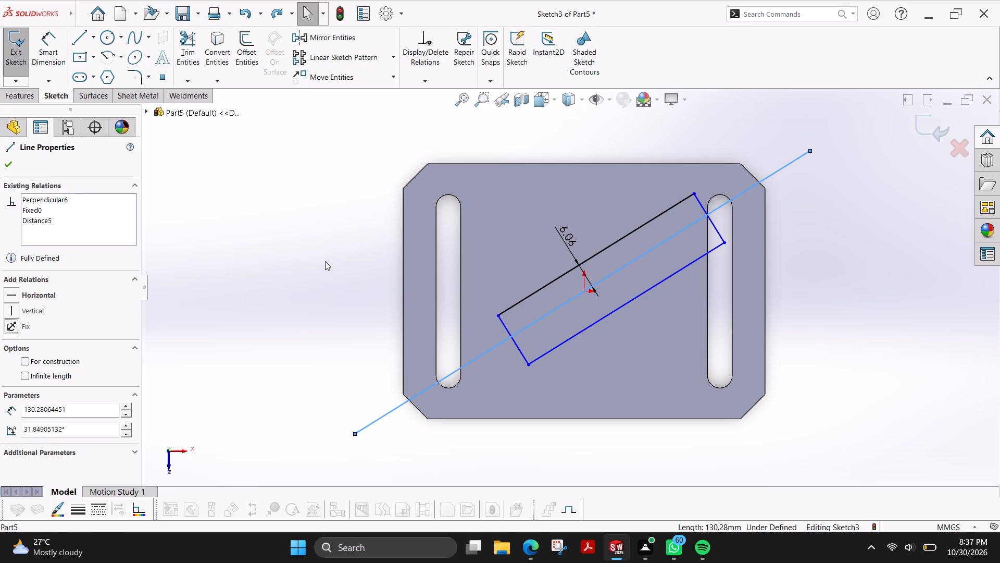
left_click(325, 261)
Set the distance between the diagonal line and the inclined rectangle's upper long side to 7 mm.
double_click(575, 237)
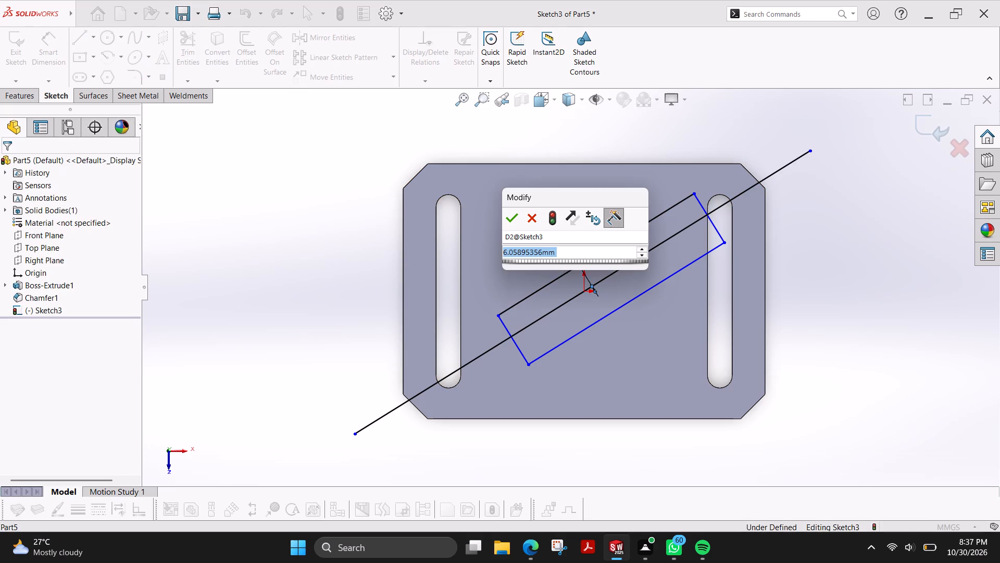
key("7")
key("Return")
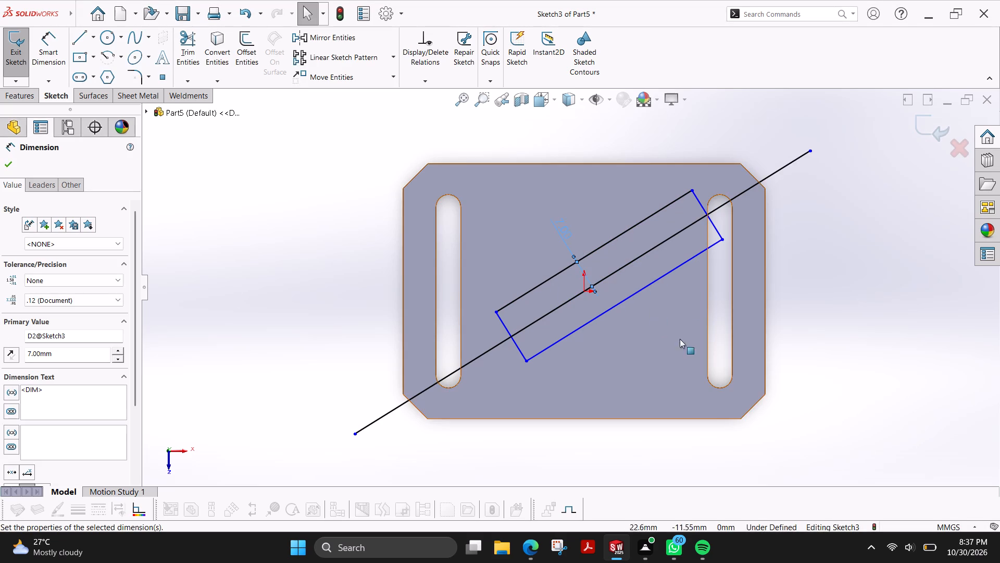
Dimension the inclined rectangle's width between its two long sides as 14 mm.
scroll(642, 281, "down", 4)
scroll(514, 302, "down", 8)
scroll(511, 301, "up", 2)
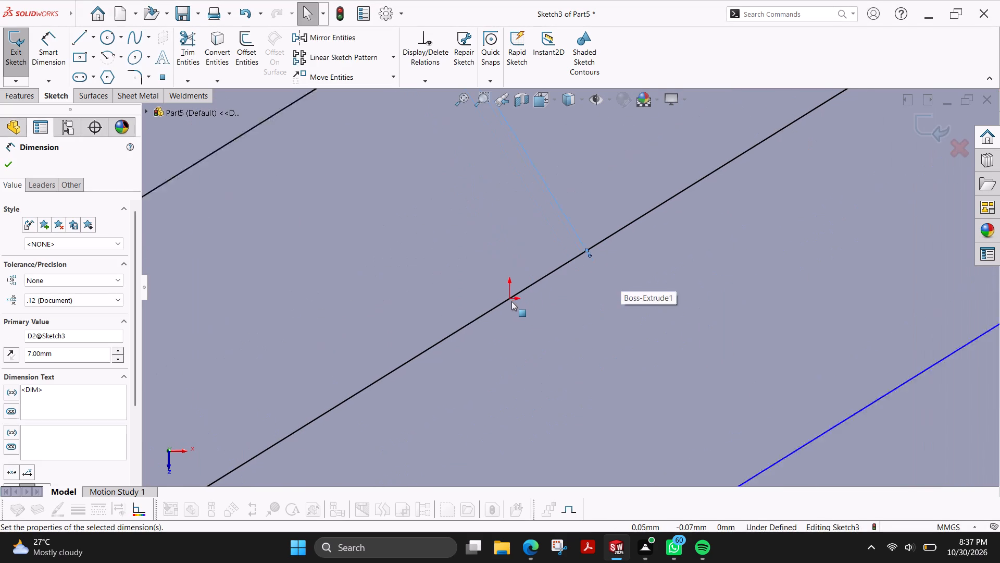
scroll(511, 301, "up", 8)
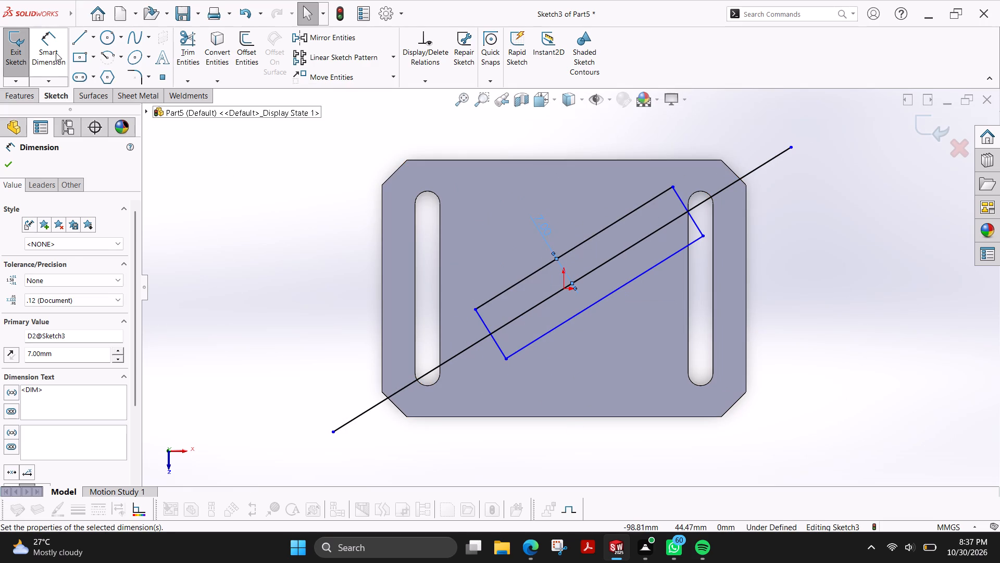
left_click(56, 53)
left_click(539, 338)
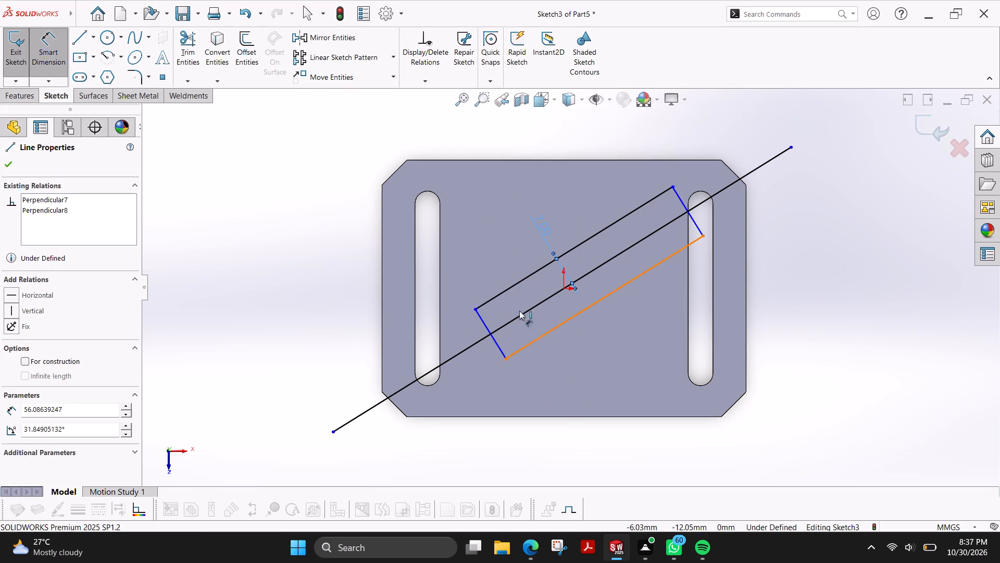
left_click(508, 290)
left_click(489, 234)
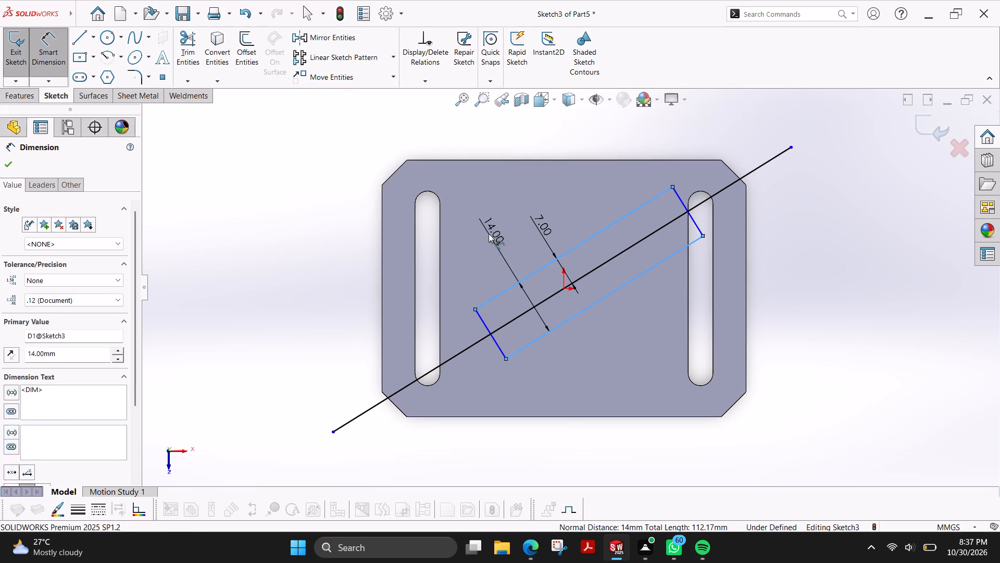
key("Return")
scroll(579, 281, "down", 2)
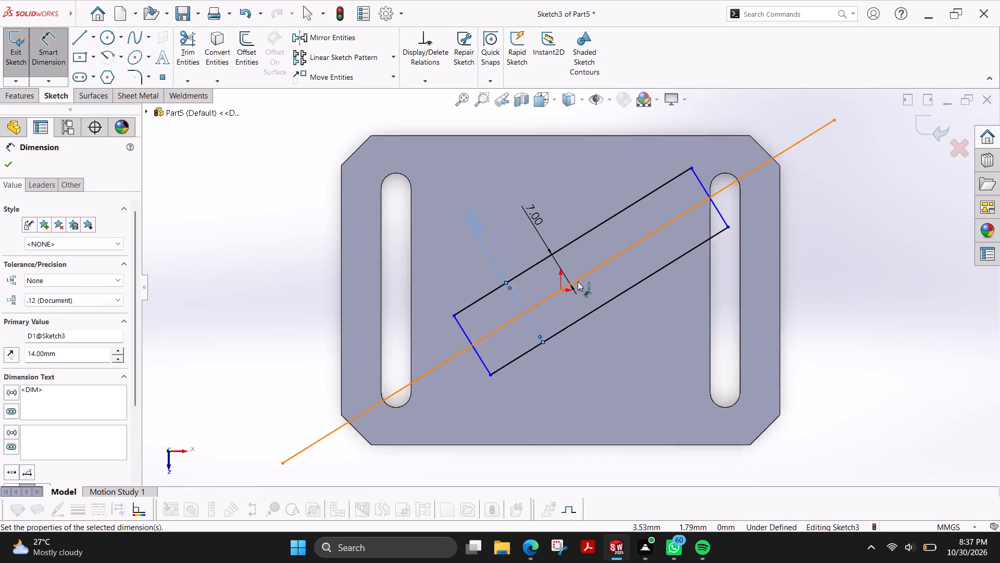
scroll(578, 281, "down", 3)
scroll(577, 282, "up", 3)
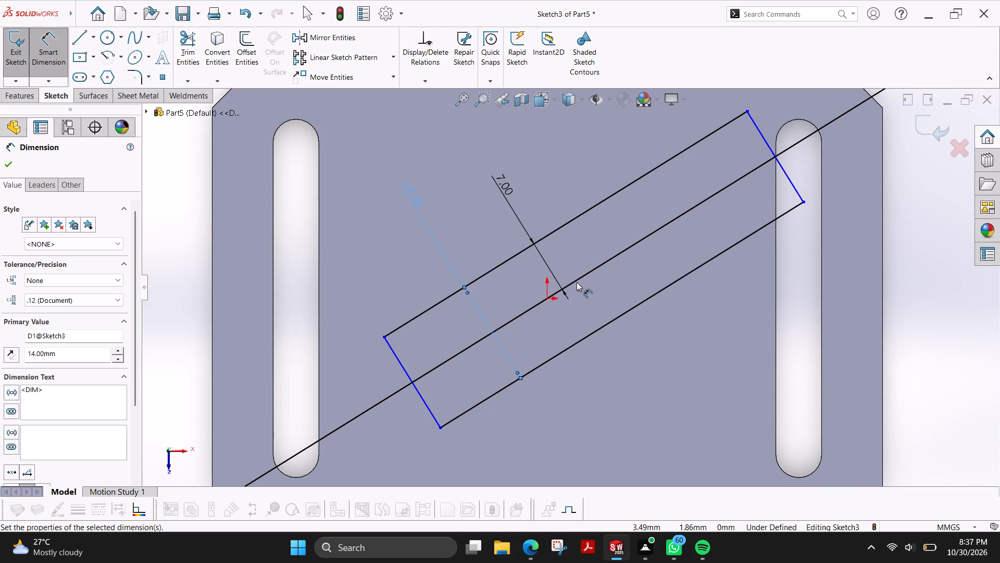
scroll(577, 282, "up", 2)
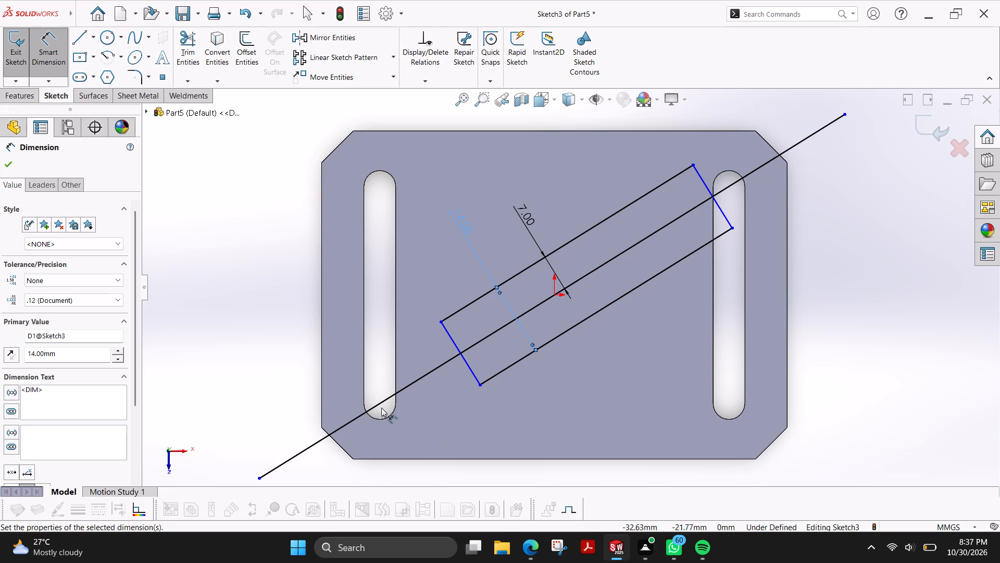
scroll(309, 349, "up", 2)
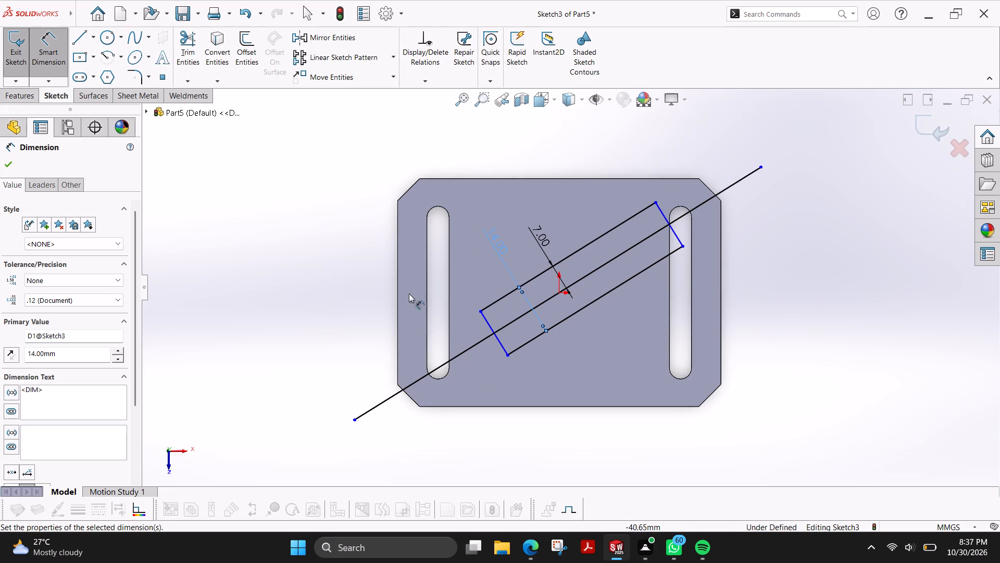
key("Escape")
Convert the diagonal line to construction geometry.
left_click(471, 347)
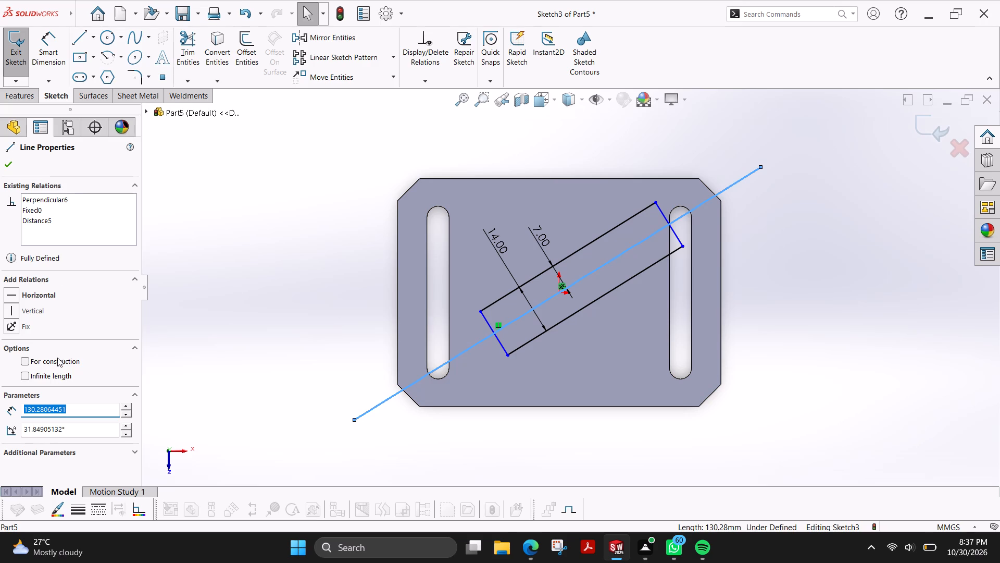
left_click(57, 358)
key("Escape")
Sketch a 3 mm radius circle centred on the lower end arc of the slot that the diagonal's lower end crosses.
scroll(454, 366, "down", 3)
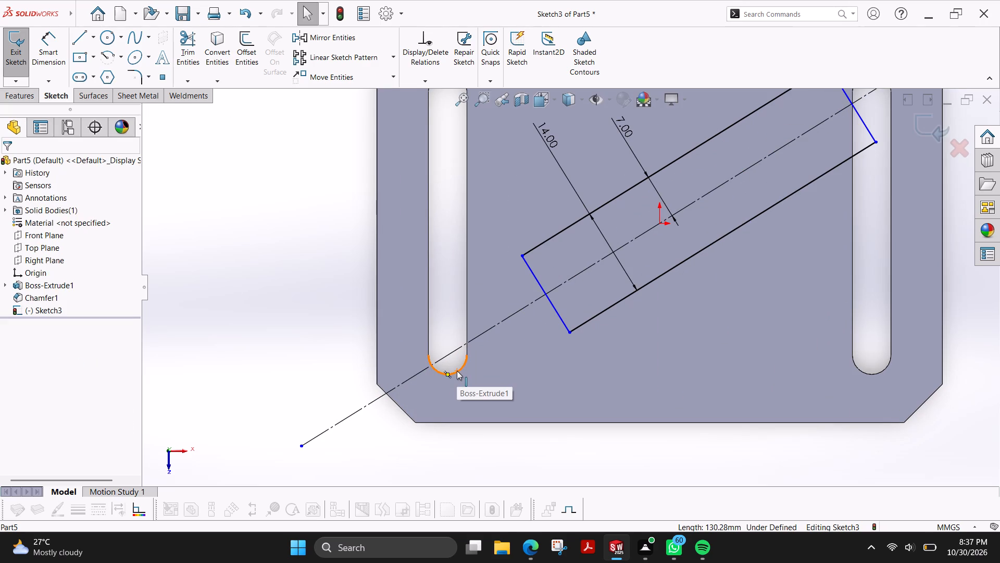
left_click(457, 371)
key("Escape")
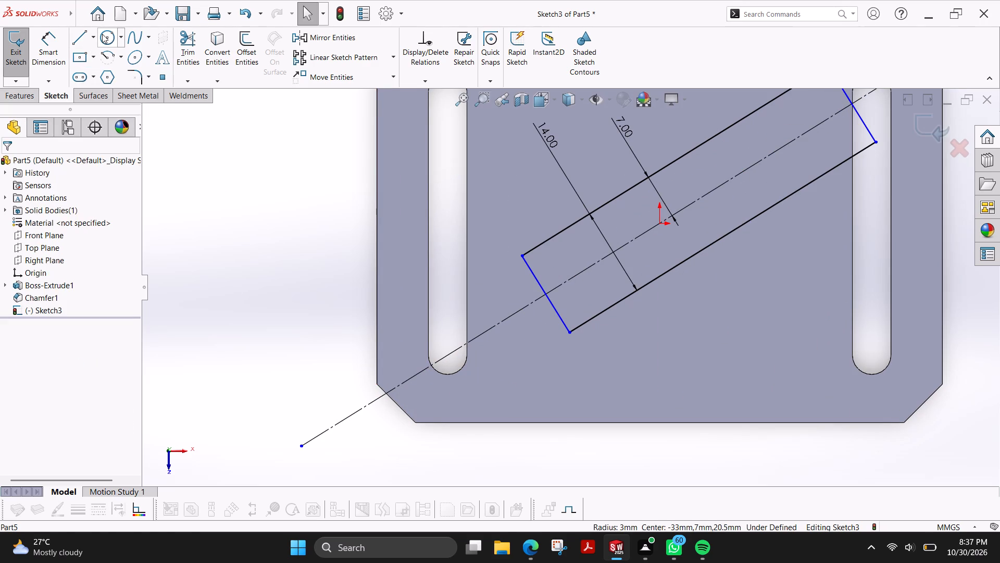
left_click(104, 33)
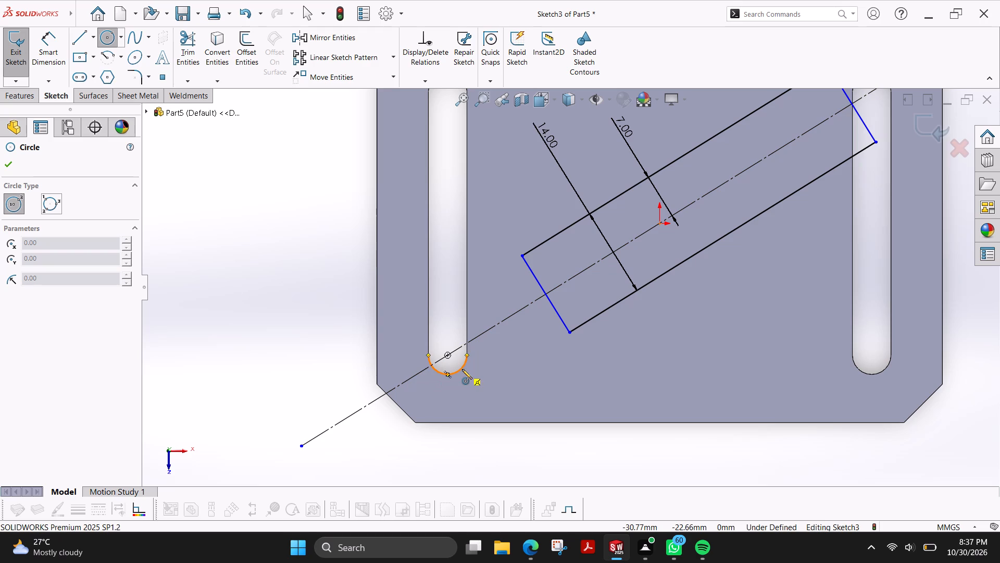
left_click(447, 354)
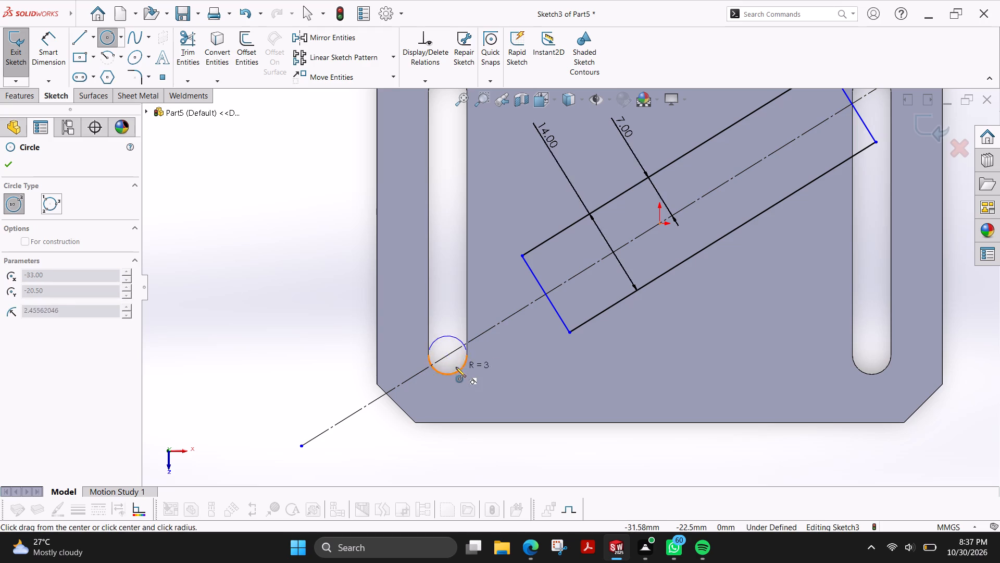
left_click(459, 370)
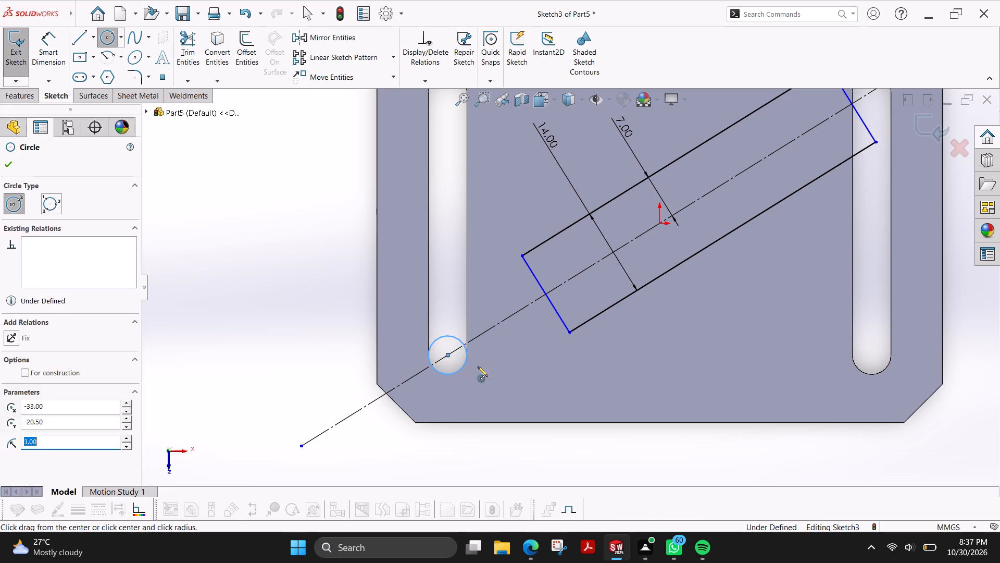
key("Escape")
Dimension the distance from the circle's centre to the inclined rectangle's lower short side as 20 mm.
scroll(517, 360, "up", 2)
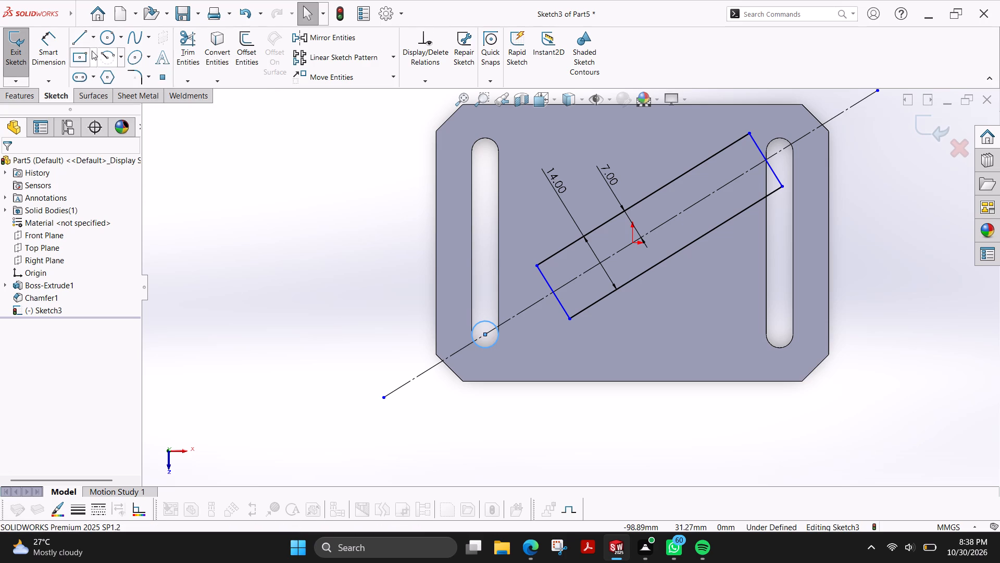
left_click(55, 47)
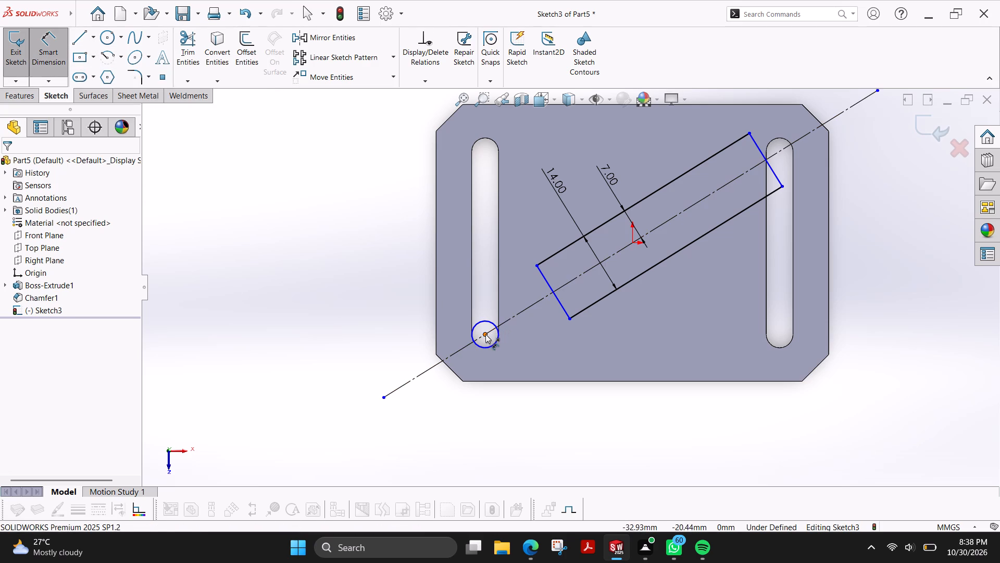
left_click(485, 334)
left_click(562, 303)
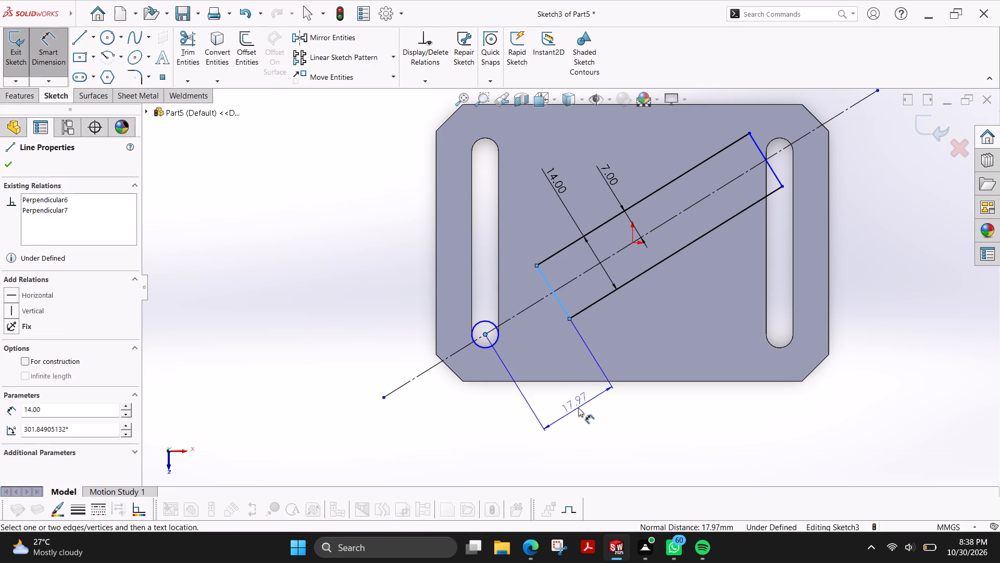
left_click(578, 408)
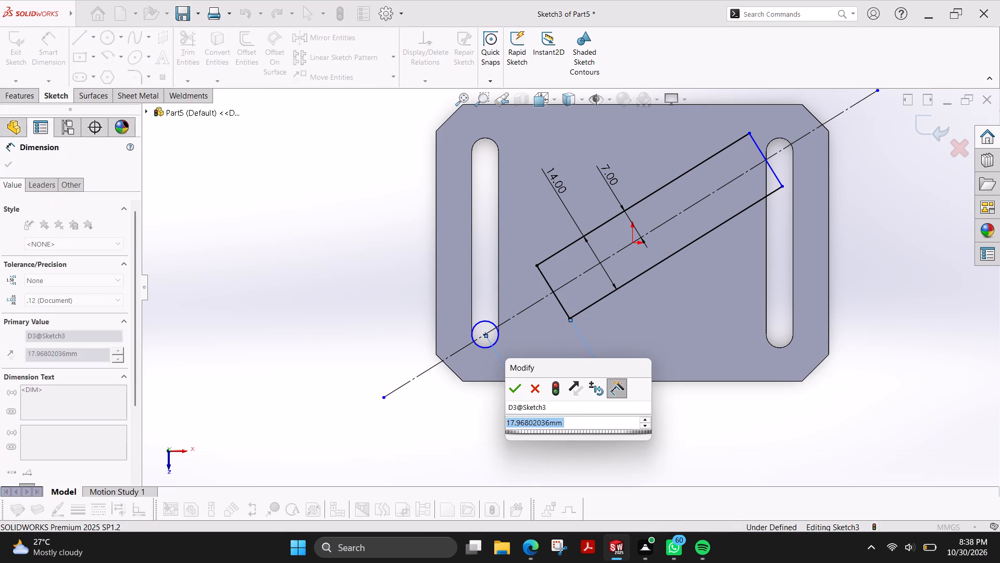
type("20")
key("Return")
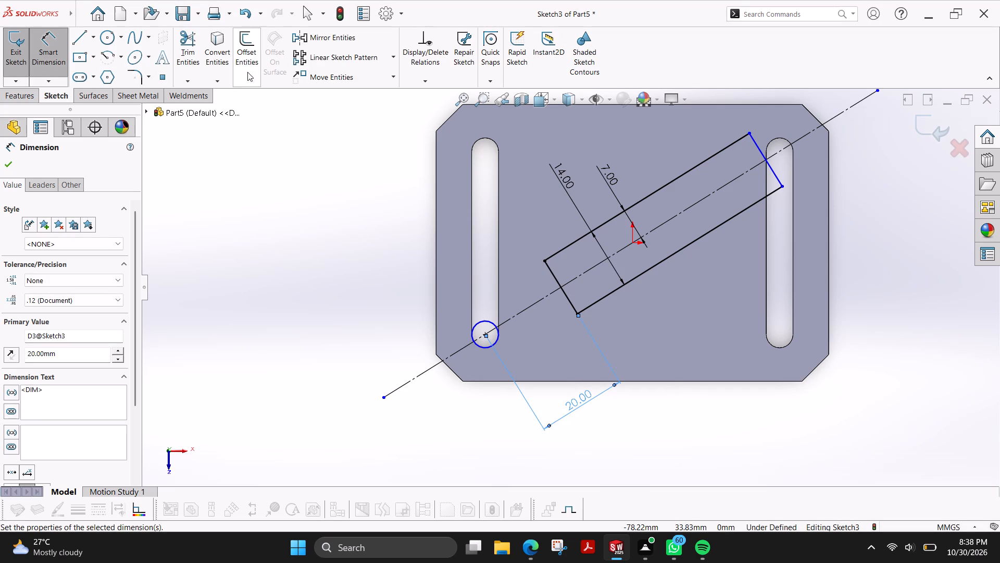
Trim away the whole helper circle at the slot's lower end.
left_click(188, 41)
left_click_drag(485, 311, 485, 319)
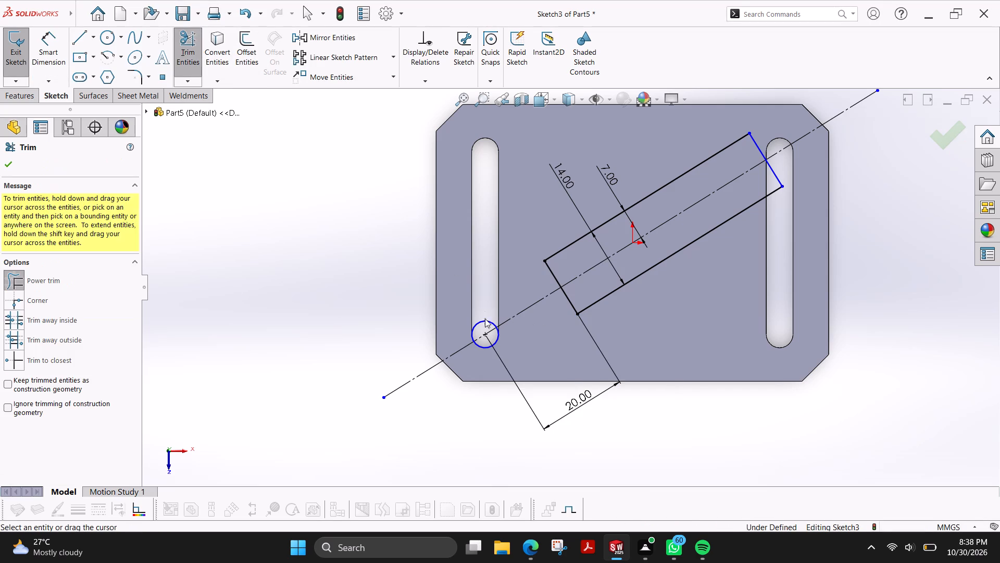
left_click_drag(485, 319, 482, 326)
left_click_drag(504, 338, 493, 337)
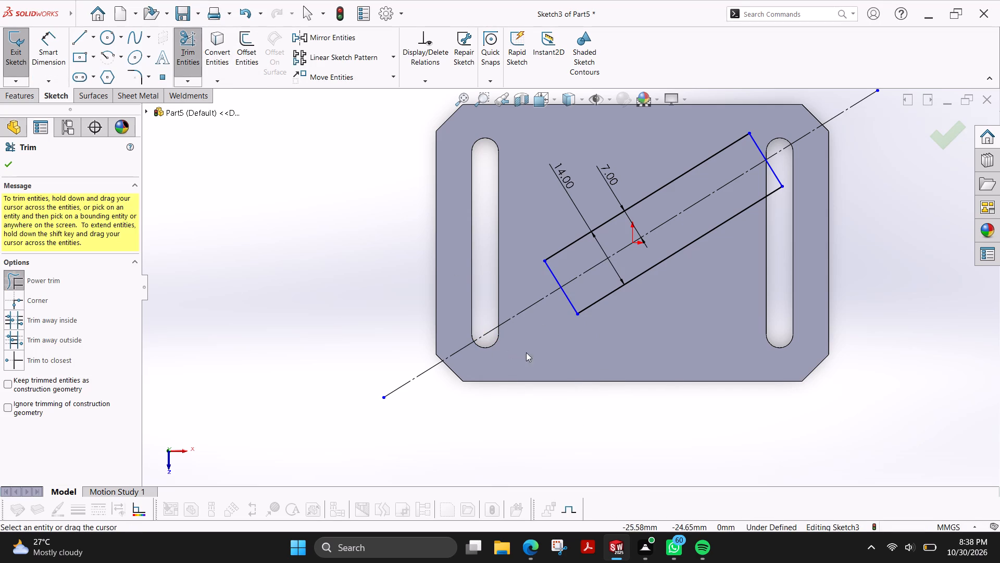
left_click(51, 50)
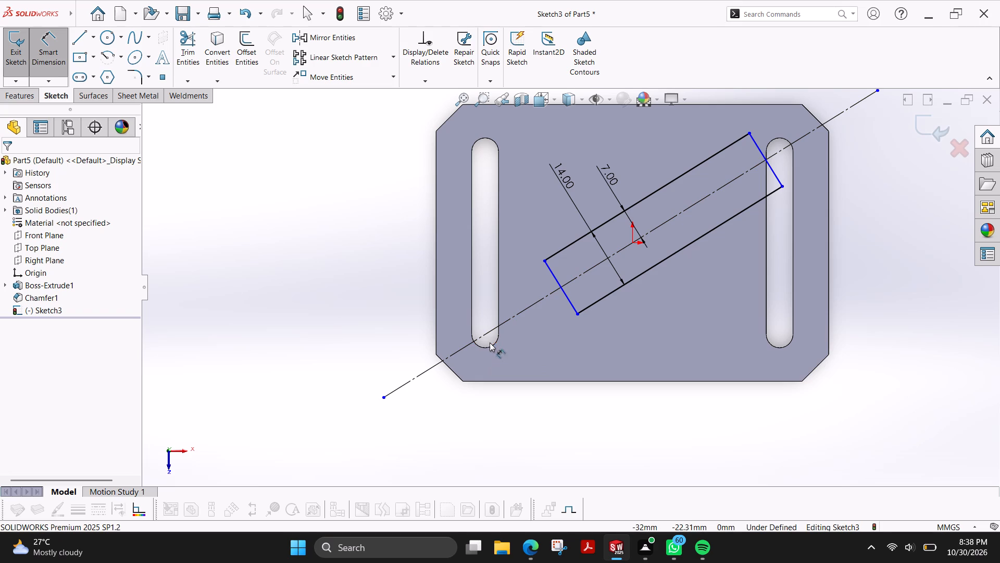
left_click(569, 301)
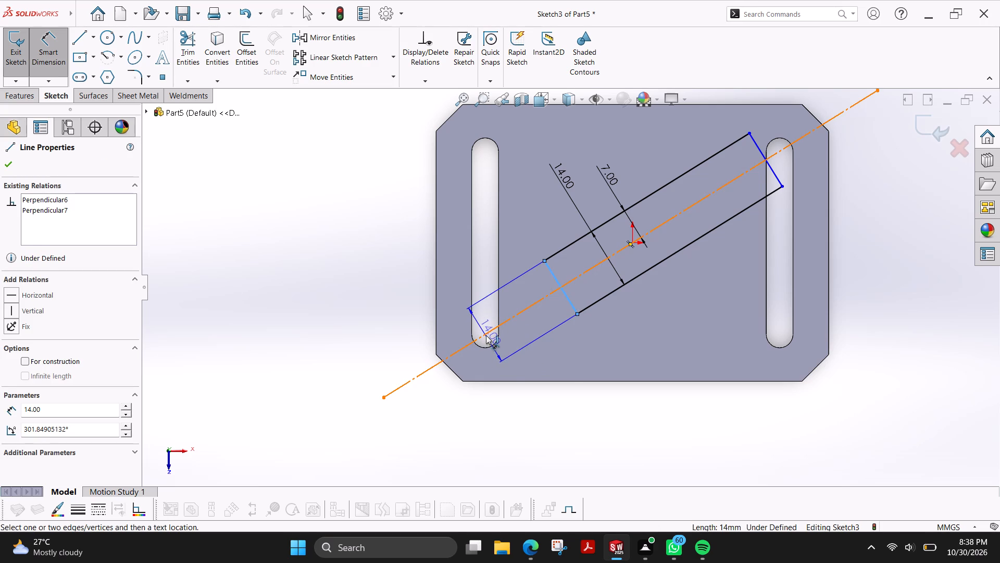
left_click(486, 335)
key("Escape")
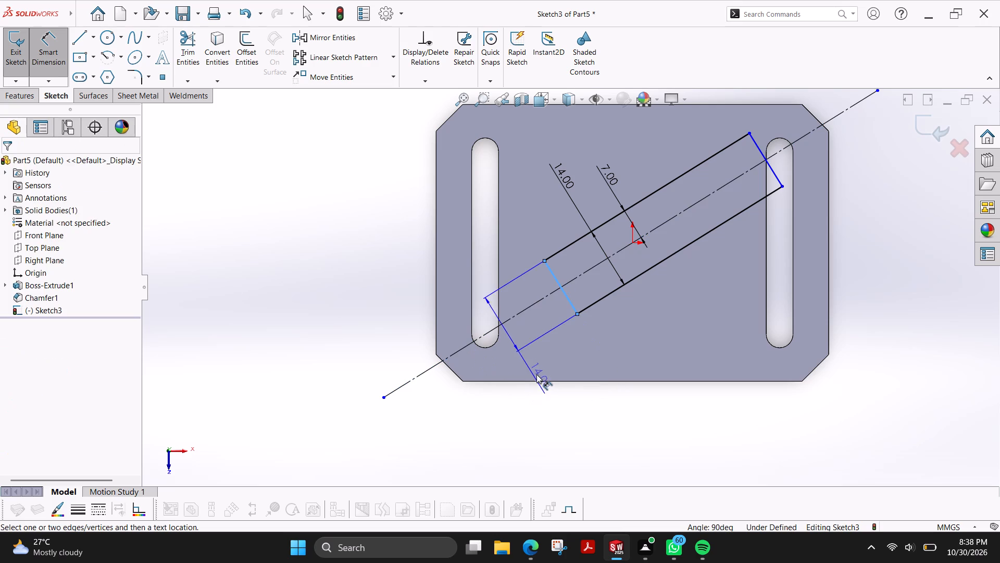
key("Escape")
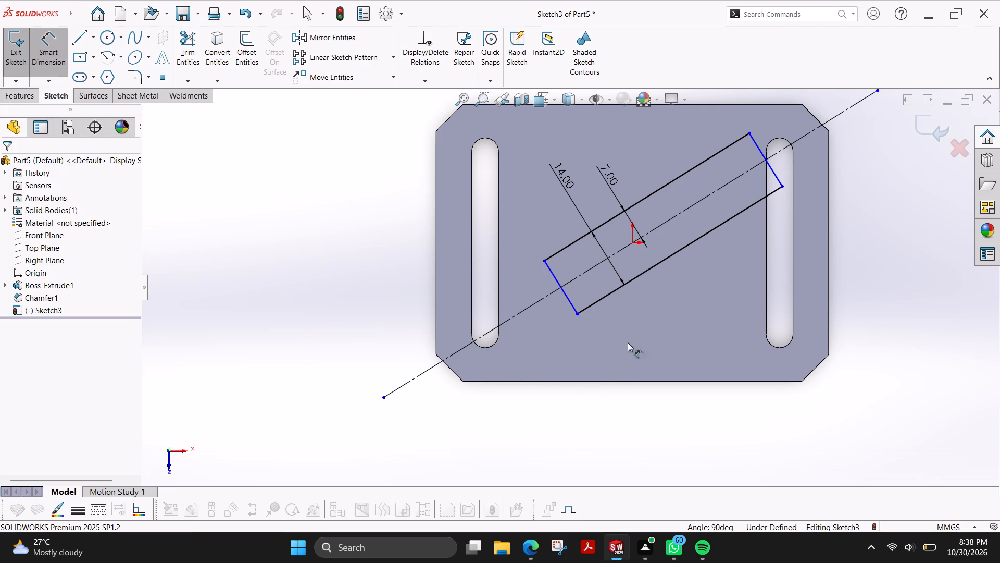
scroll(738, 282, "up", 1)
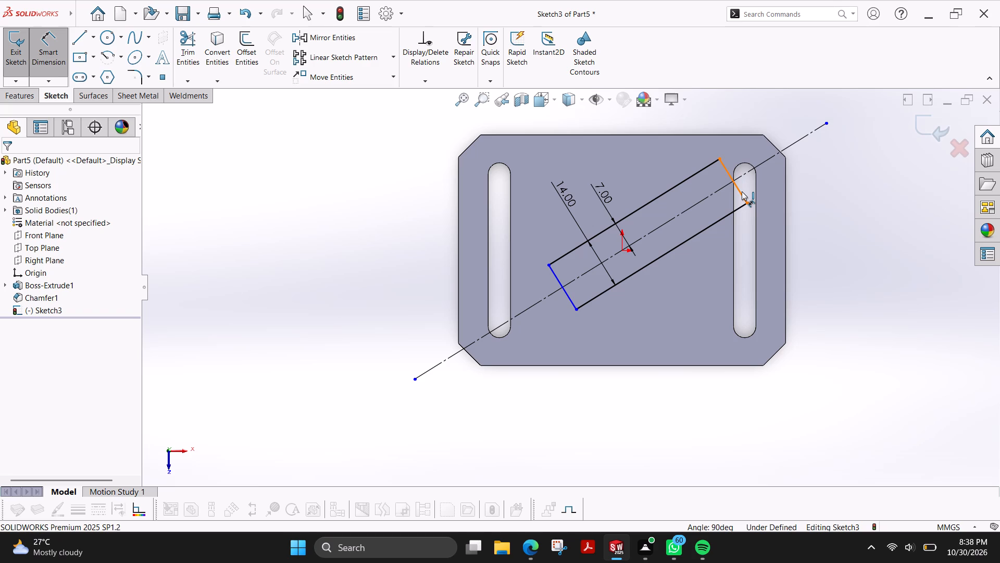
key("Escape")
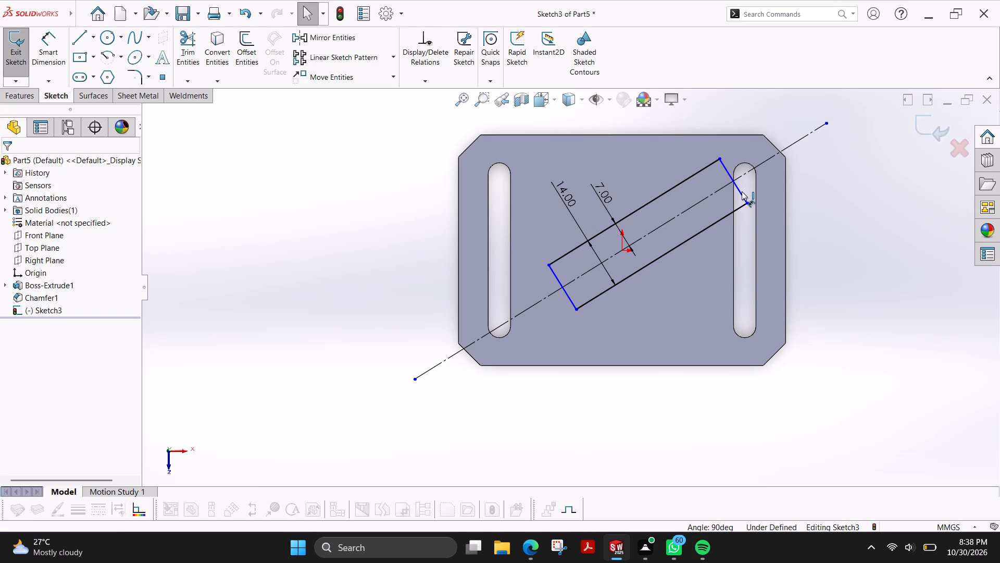
Stretch the inclined rectangle along the diagonal by moving its upper short side out past the plate's chamfered corner.
left_click_drag(740, 192, 796, 154)
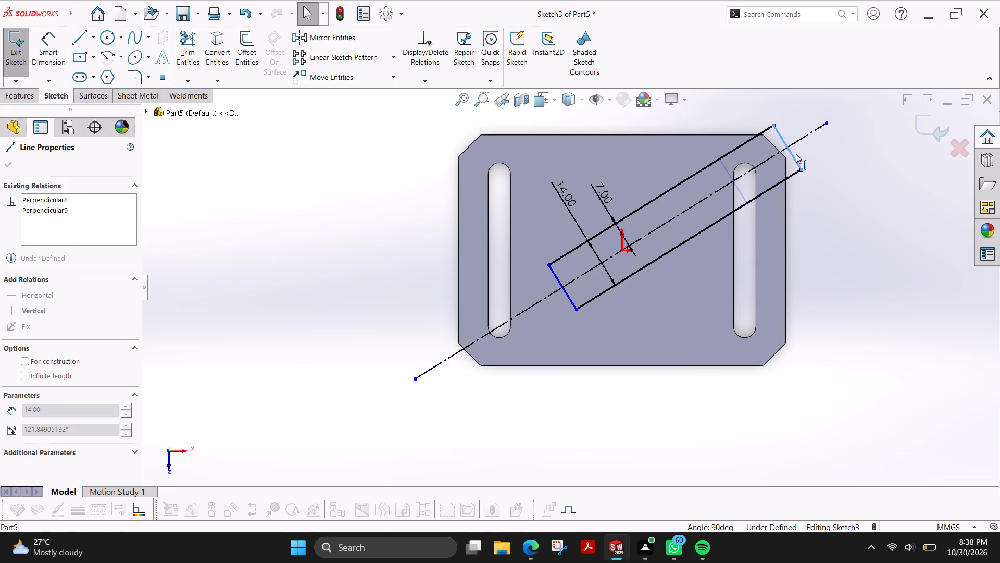
Move the inclined rectangle's upper short side slightly further out past the plate's chamfered corner.
left_click_drag(796, 154, 798, 152)
key("Escape")
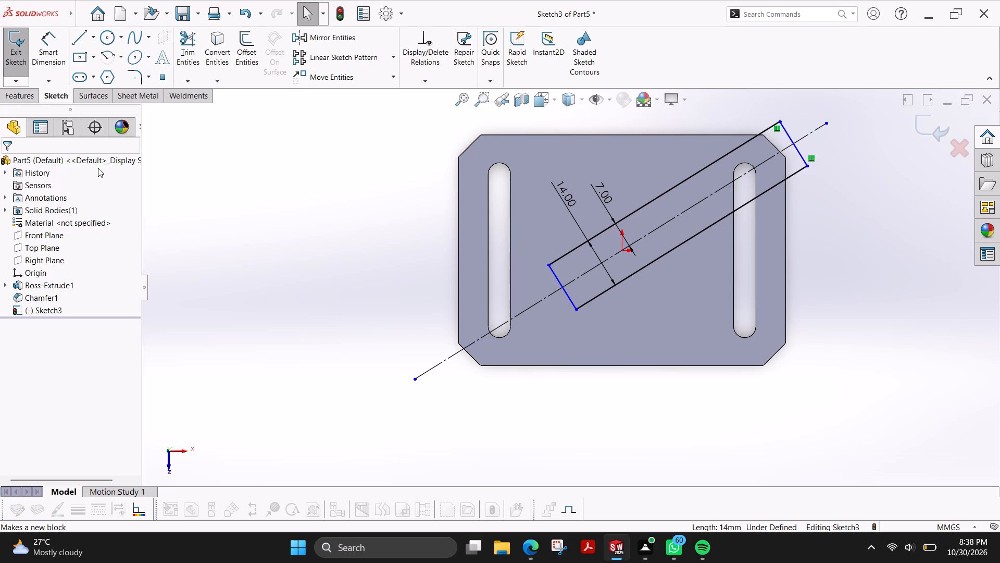
Extrude the inclined rectangle as a blind boss 87 mm deep, merged with the plate.
left_click(32, 101)
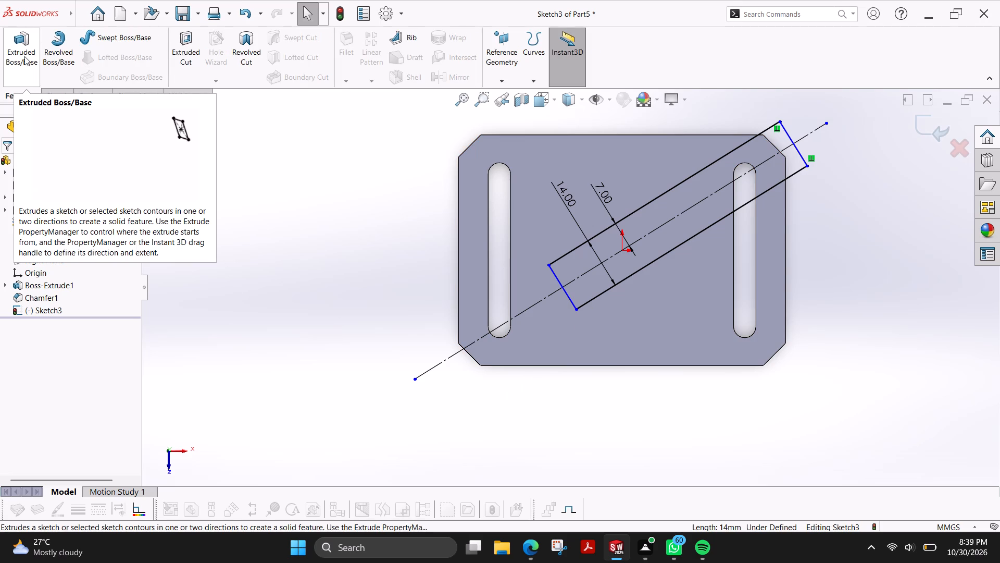
left_click(24, 56)
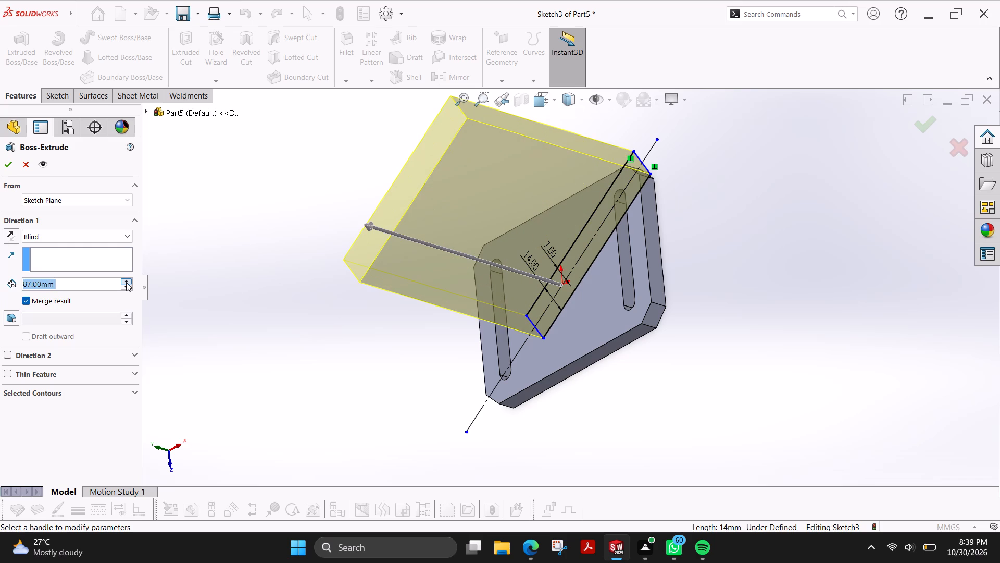
left_click(11, 161)
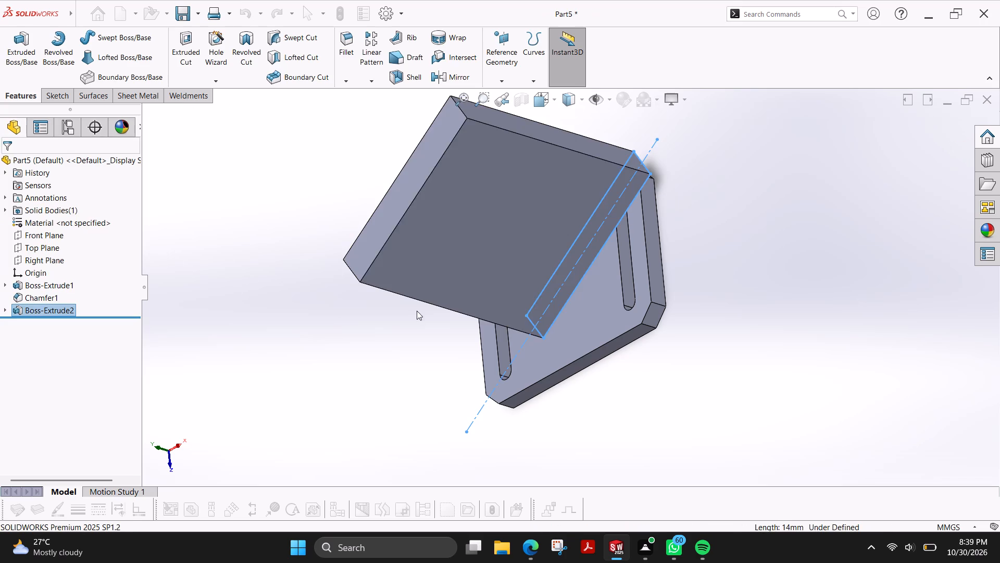
key("Escape")
On the block's large side face, sketch connected lines from bottom corner to bottom corner: about 75 mm inclined, 2.5 mm perpendicular, 22 mm back, 26.5 mm down, 27 mm horizontal.
left_click(490, 249)
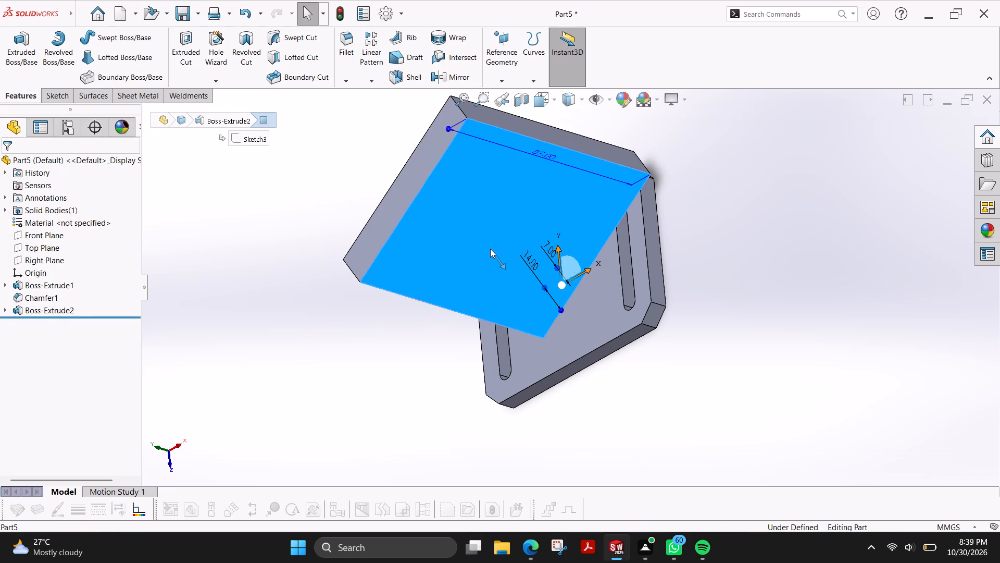
left_click(58, 91)
left_click(23, 54)
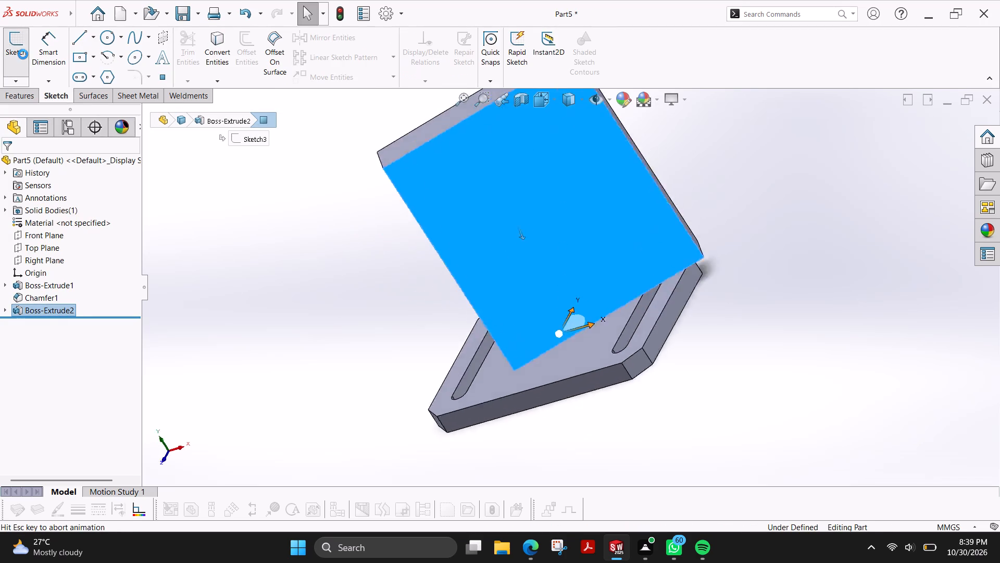
scroll(650, 299, "down", 2)
scroll(636, 323, "up", 1)
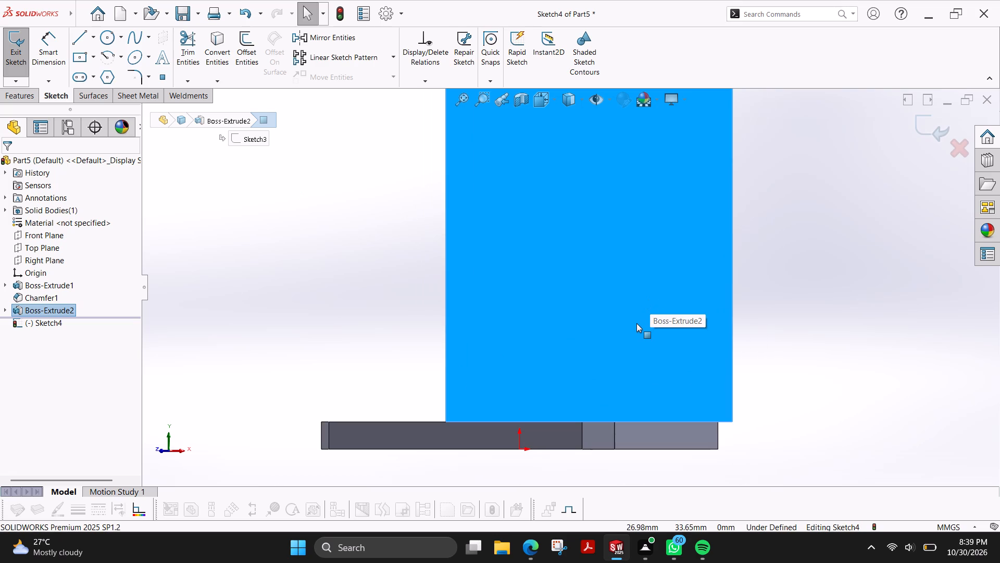
key("Escape")
scroll(579, 293, "down", 1)
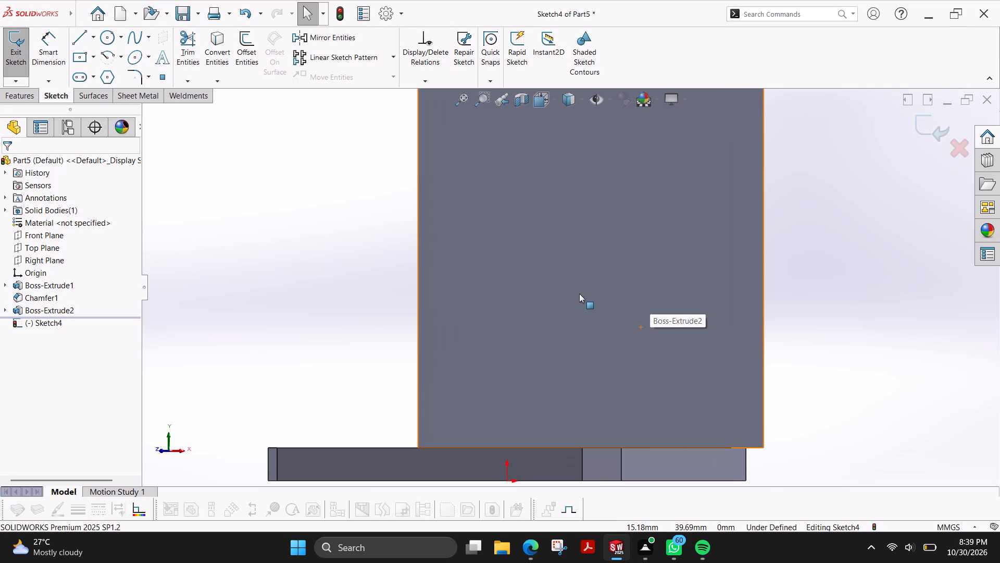
left_click(80, 39)
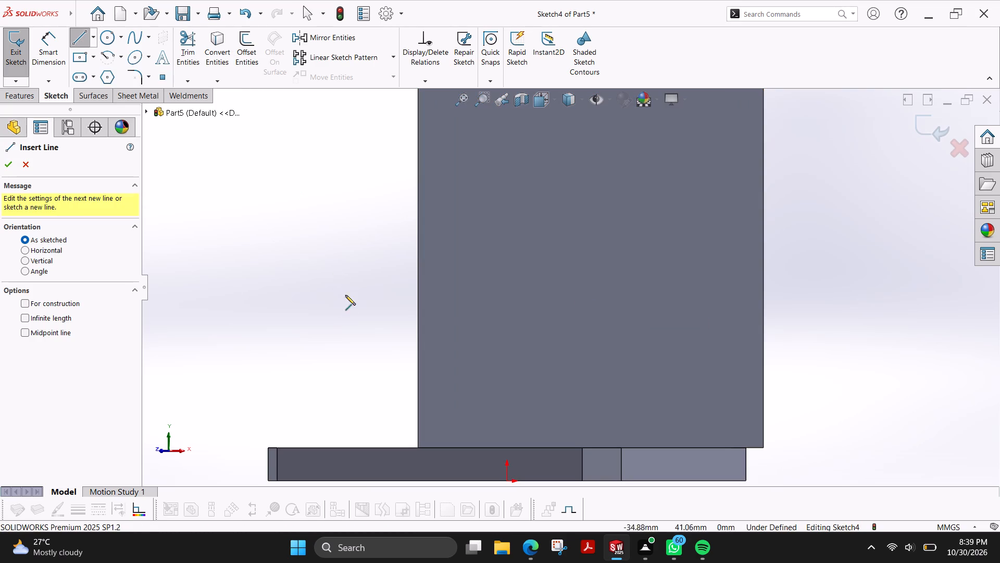
left_click(418, 447)
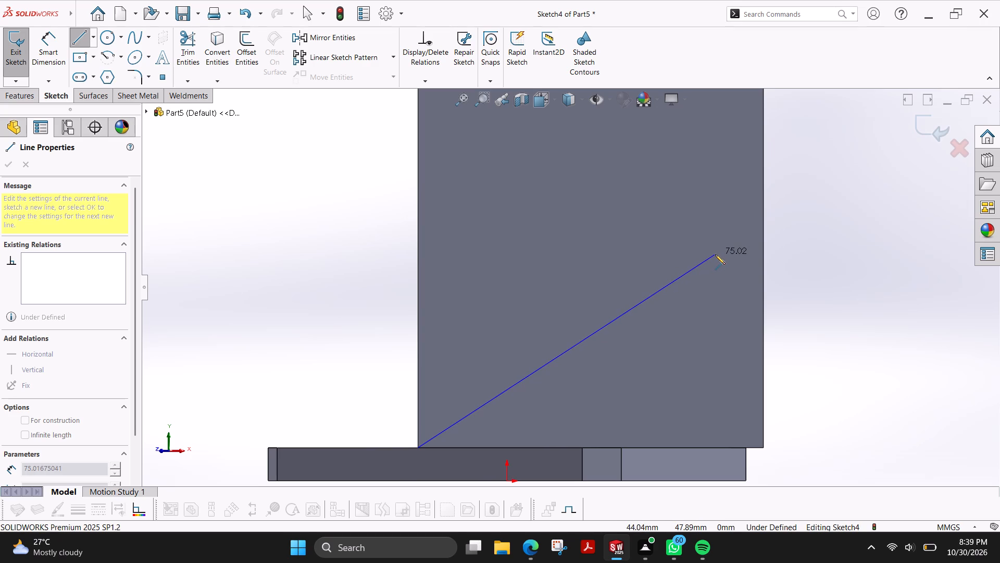
left_click(715, 254)
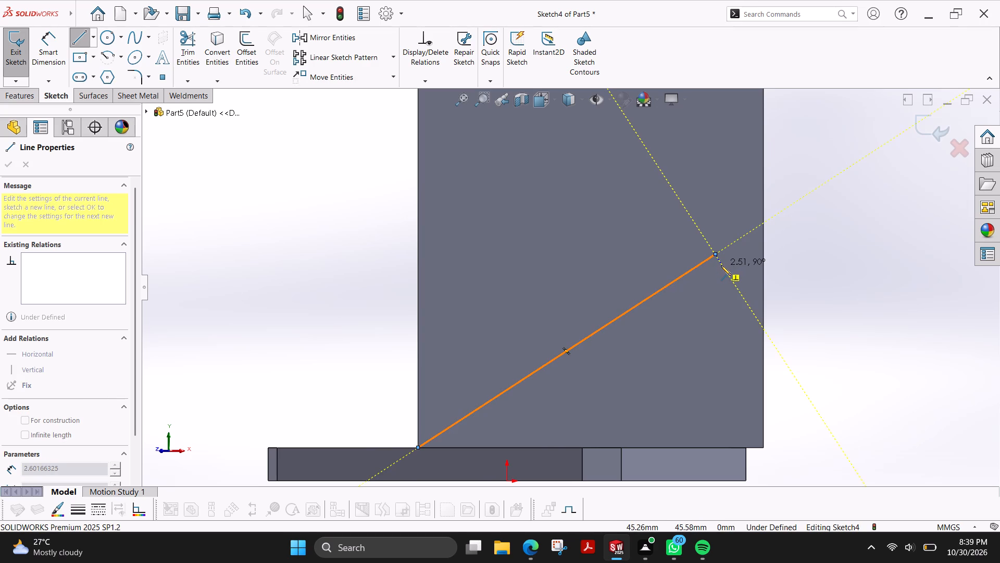
left_click(721, 266)
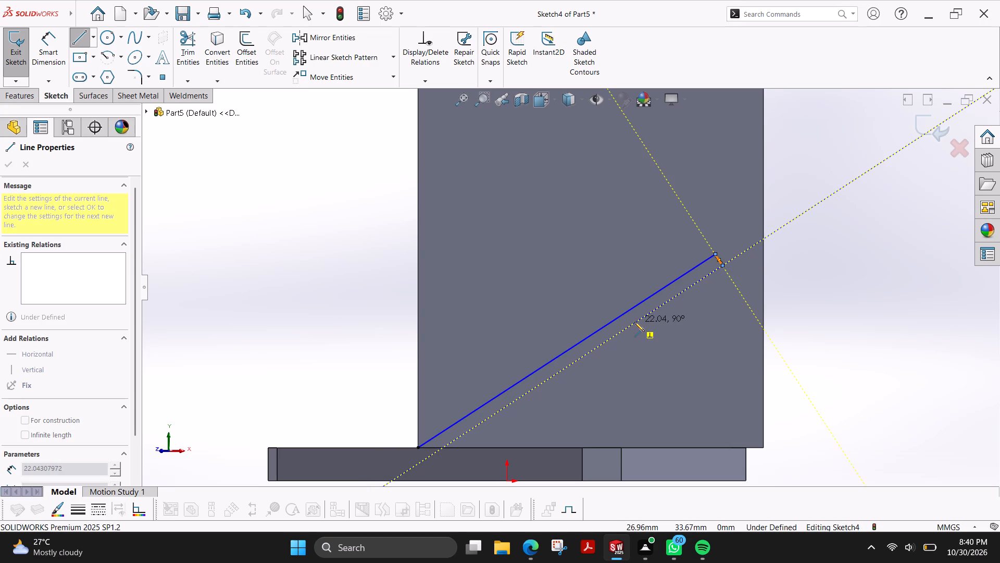
left_click(634, 322)
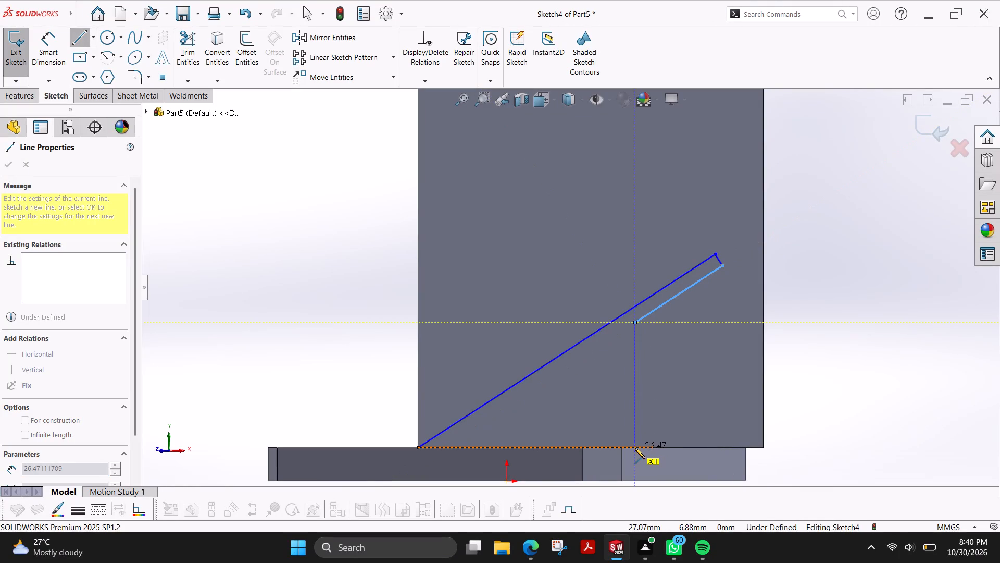
left_click(635, 448)
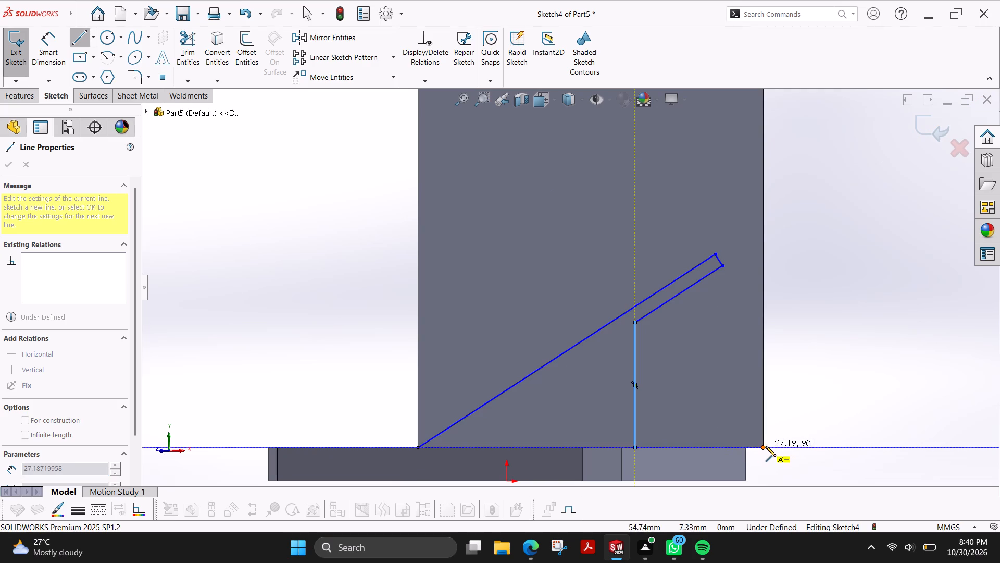
left_click(764, 448)
key("Escape")
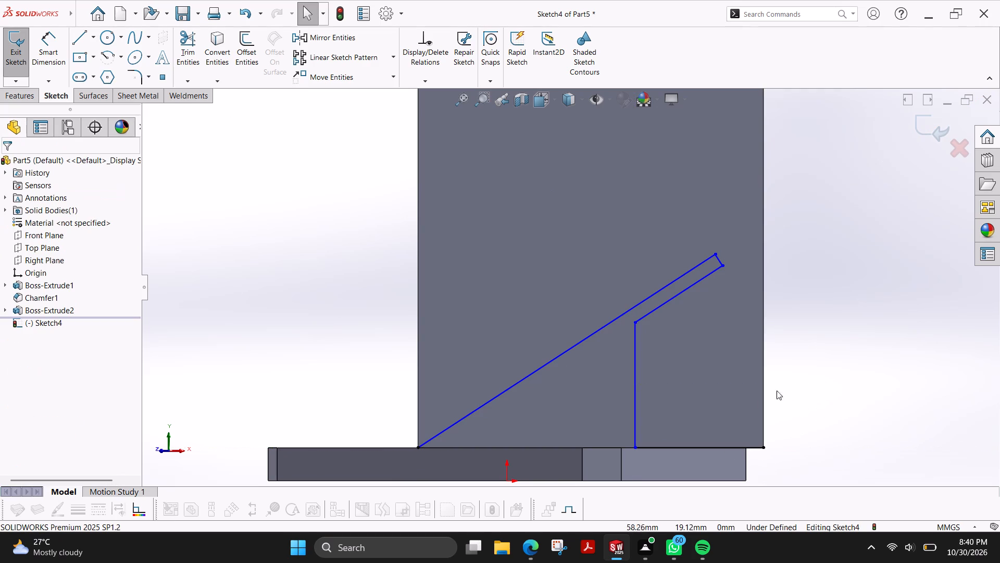
Dimension the profile's vertical line as 20 mm long.
left_click(56, 51)
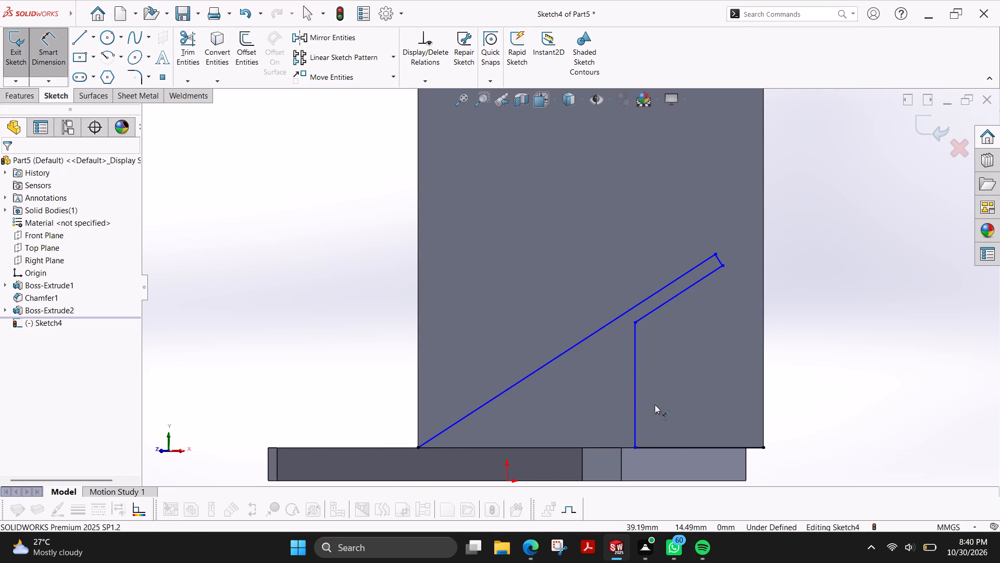
left_click(636, 410)
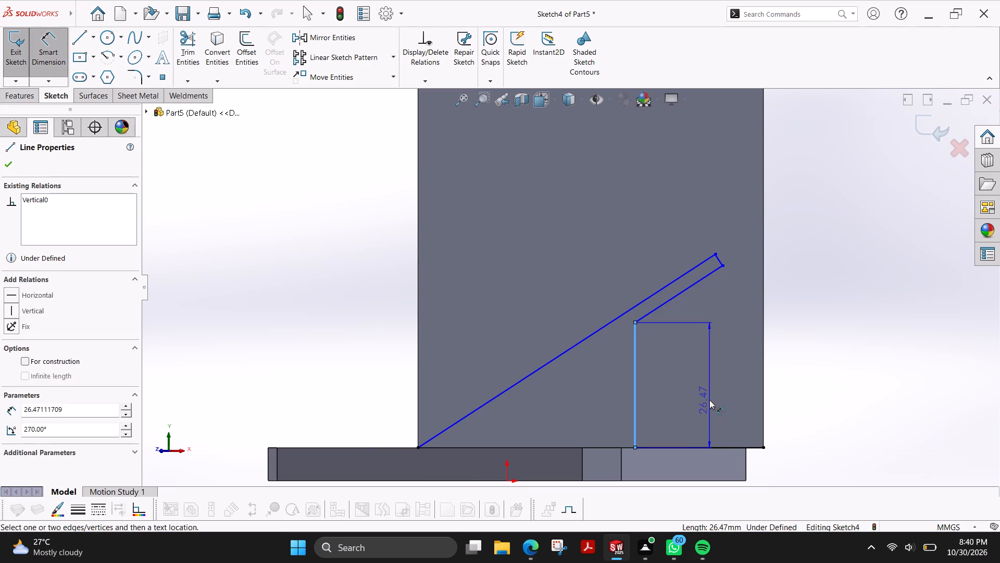
left_click(709, 400)
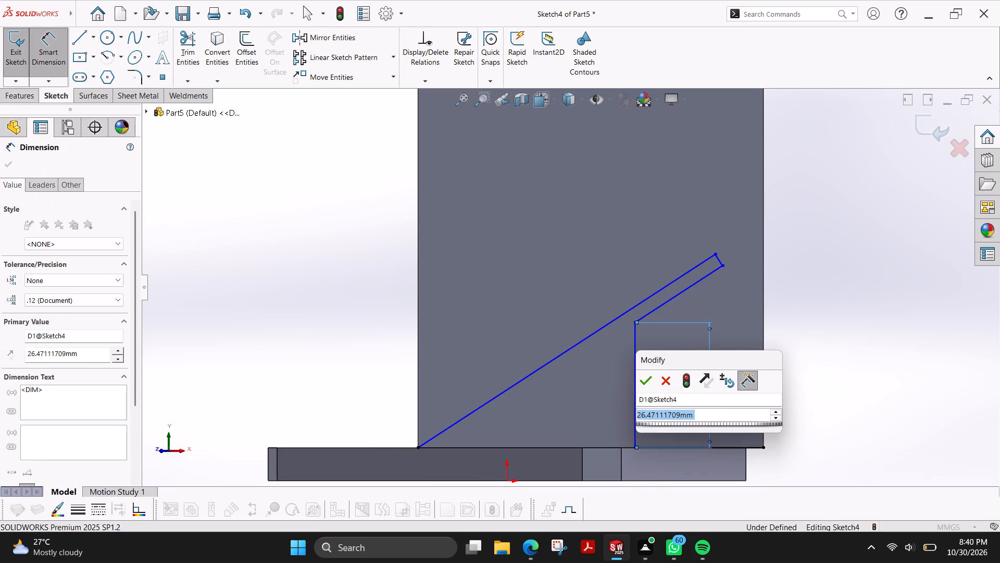
type("20")
key("Return")
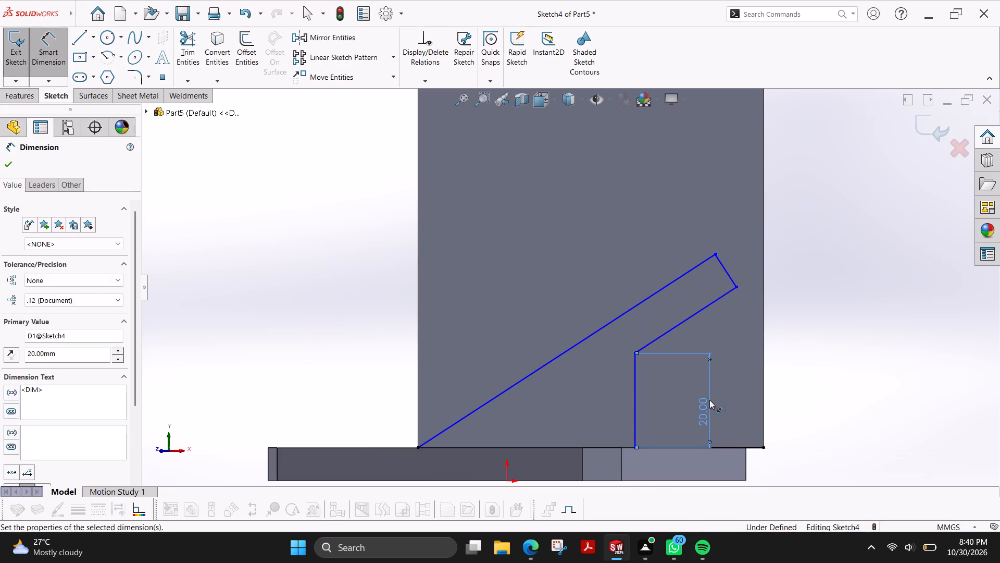
Dimension the short perpendicular end line of the inclined arm as 4 mm.
left_click(724, 266)
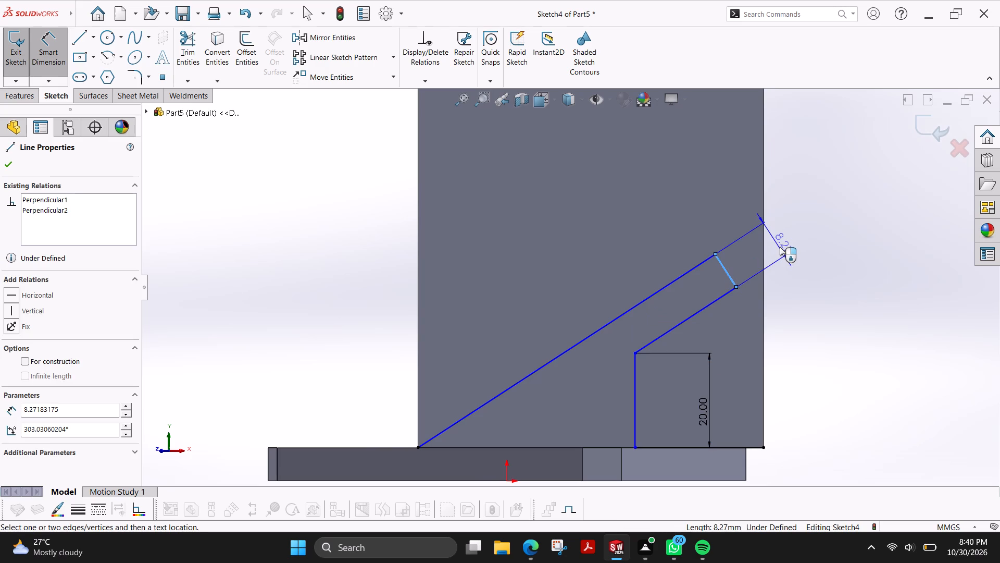
left_click(783, 244)
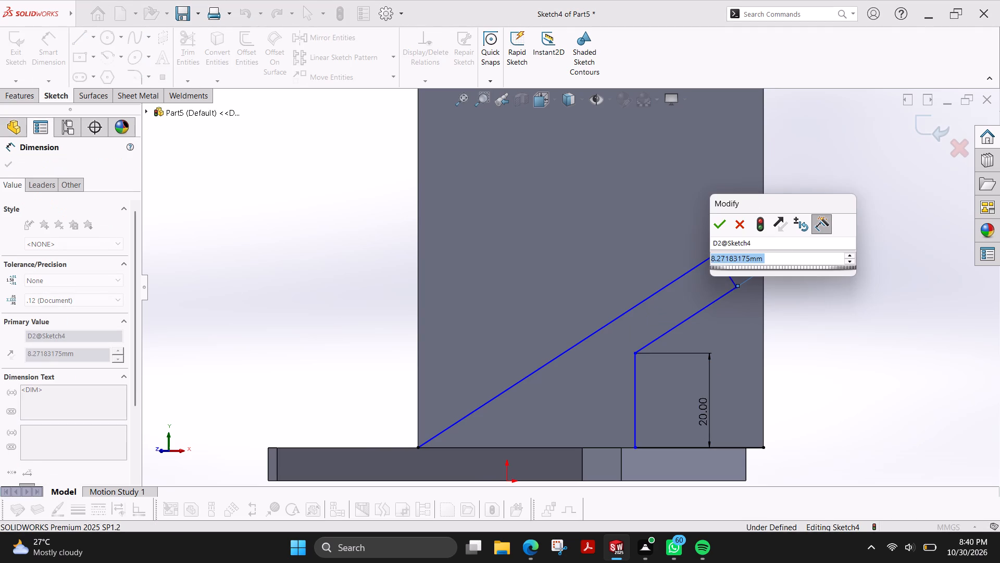
key("4")
key("Return")
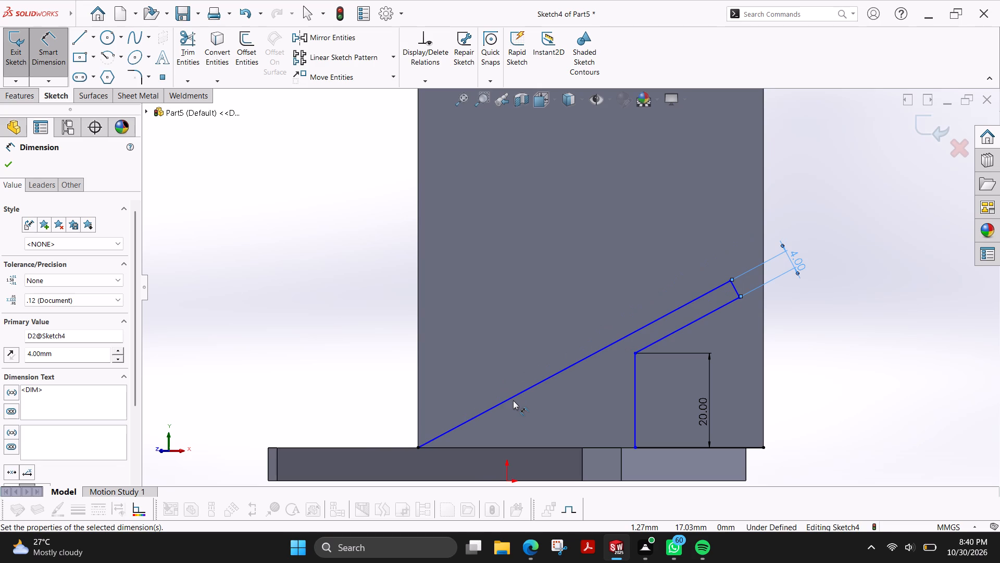
Dimension the angle between the arm's lower inclined line and the horizontal base line as 36 degrees.
left_click(717, 312)
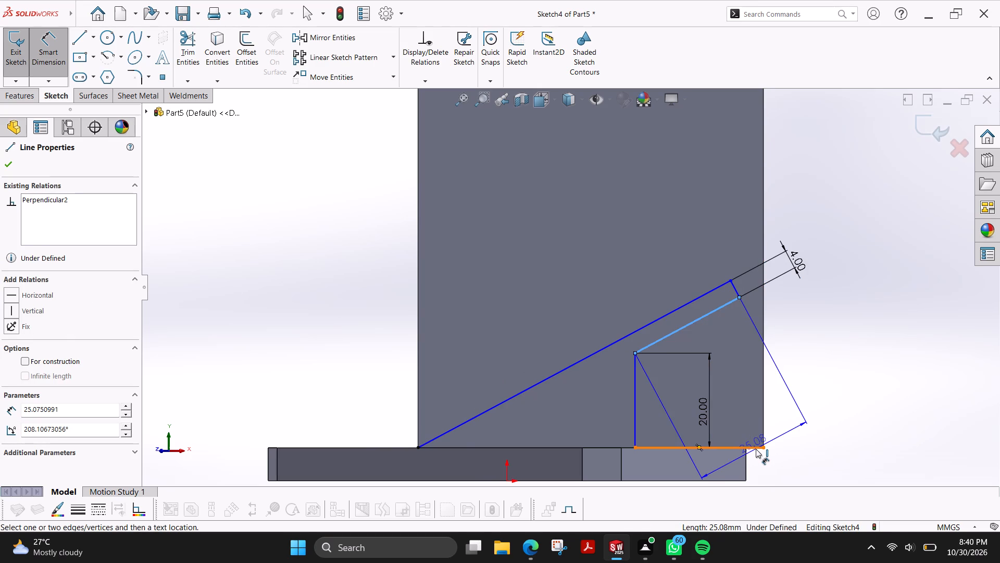
left_click(756, 449)
left_click(809, 377)
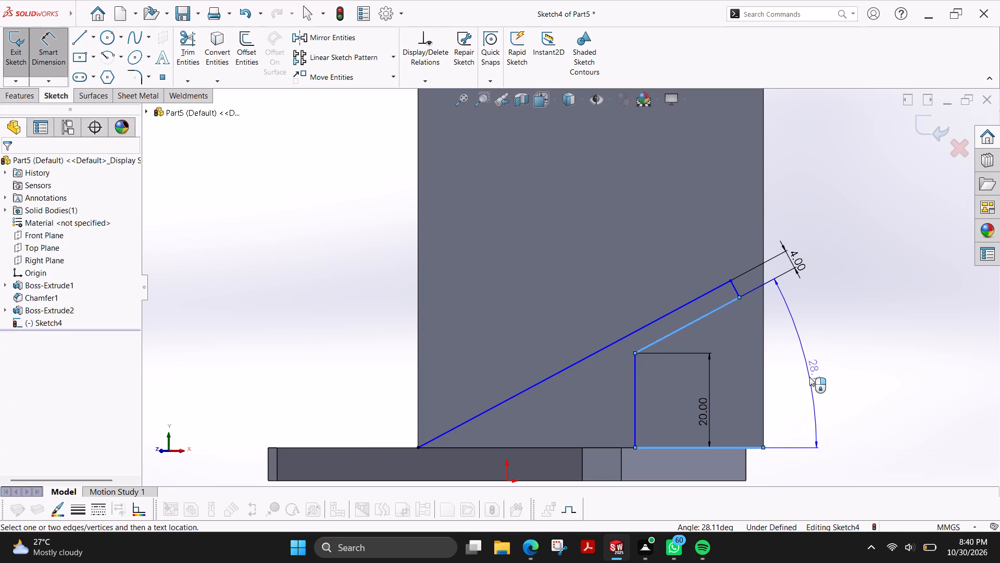
type("36")
key("Return")
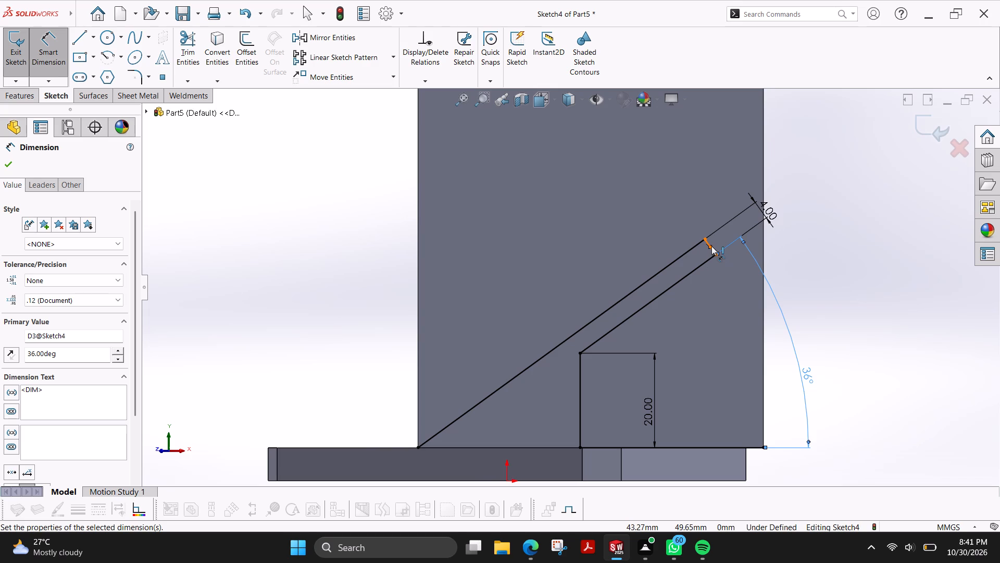
Dimension the distance from the vertical line's top point to the arm's short end line as 8+4, giving 12 mm.
left_click(579, 353)
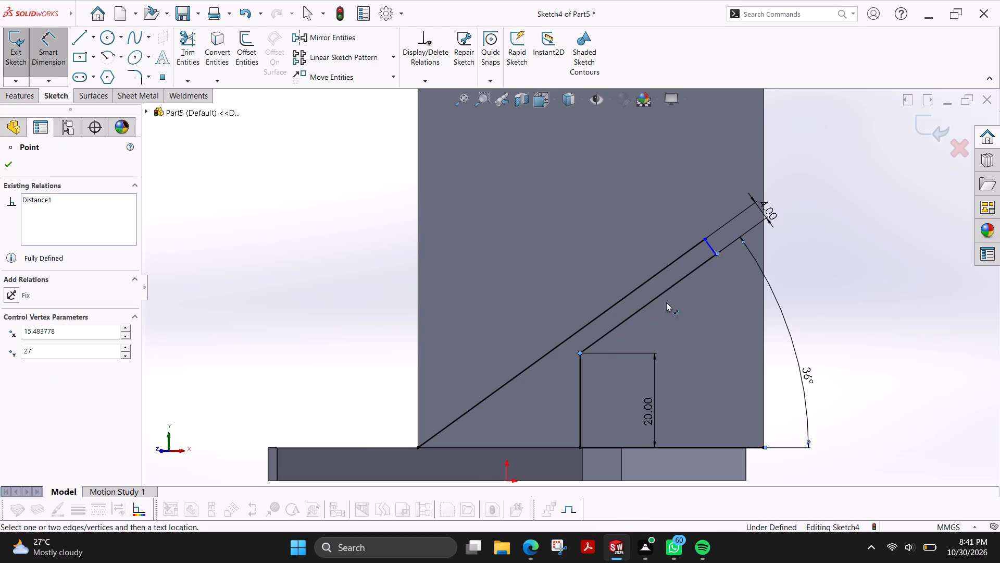
left_click(709, 248)
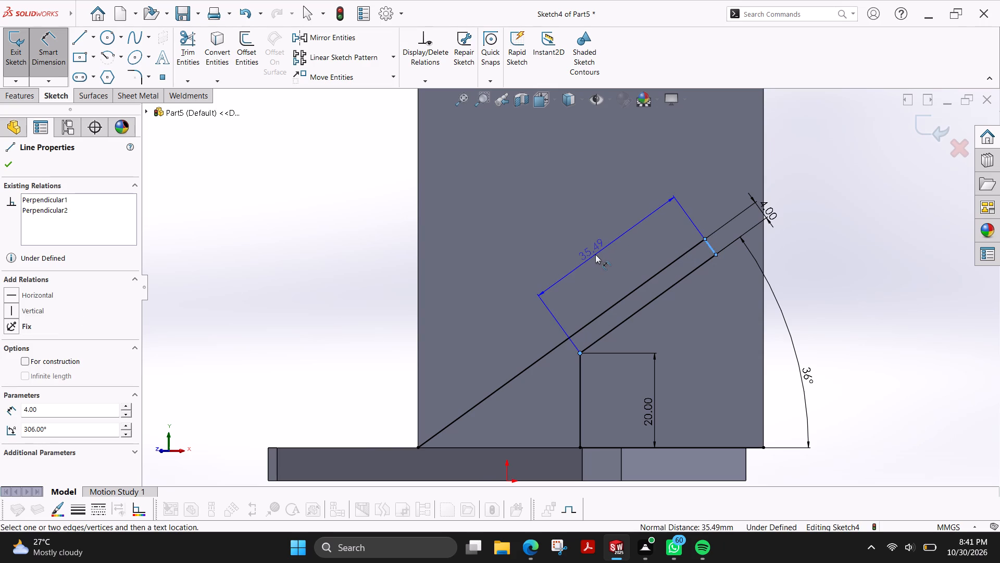
left_click(595, 254)
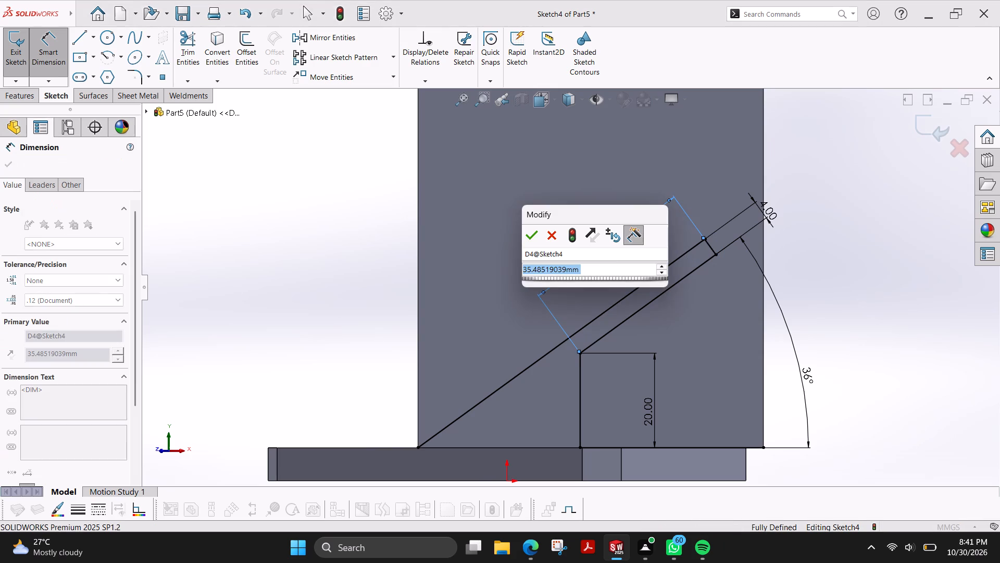
type("8+4")
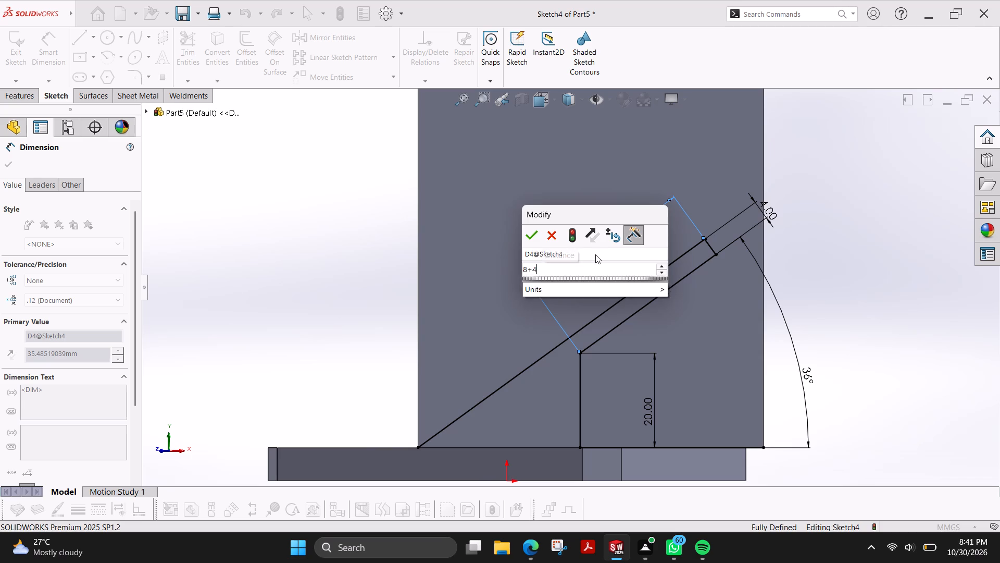
key("Return")
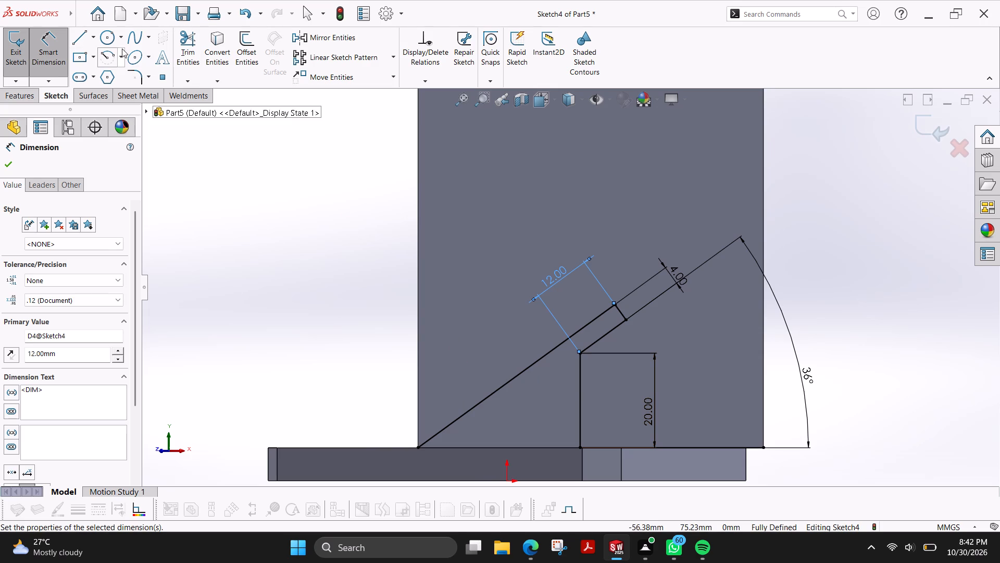
Sketch a corner rectangle over the whole block face, from its upper corner at the incline's side to the opposite bottom corner.
left_click(90, 55)
left_click(90, 78)
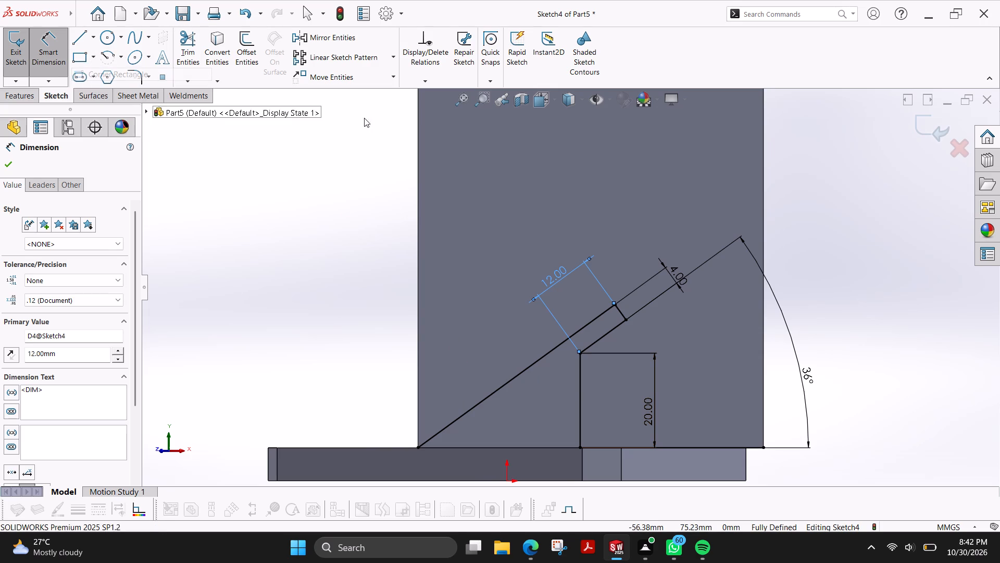
scroll(386, 142, "up", 2)
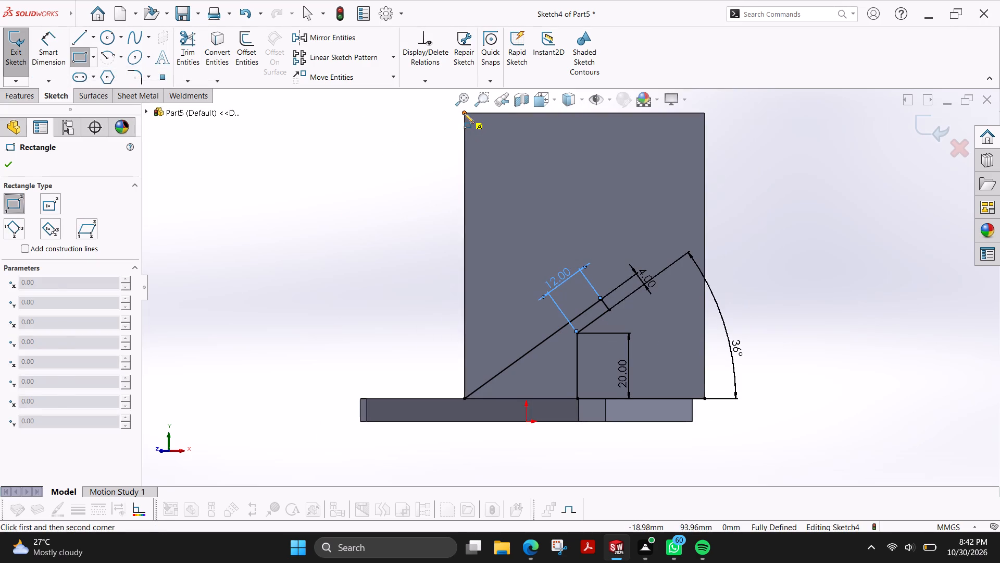
left_click(464, 113)
left_click(705, 399)
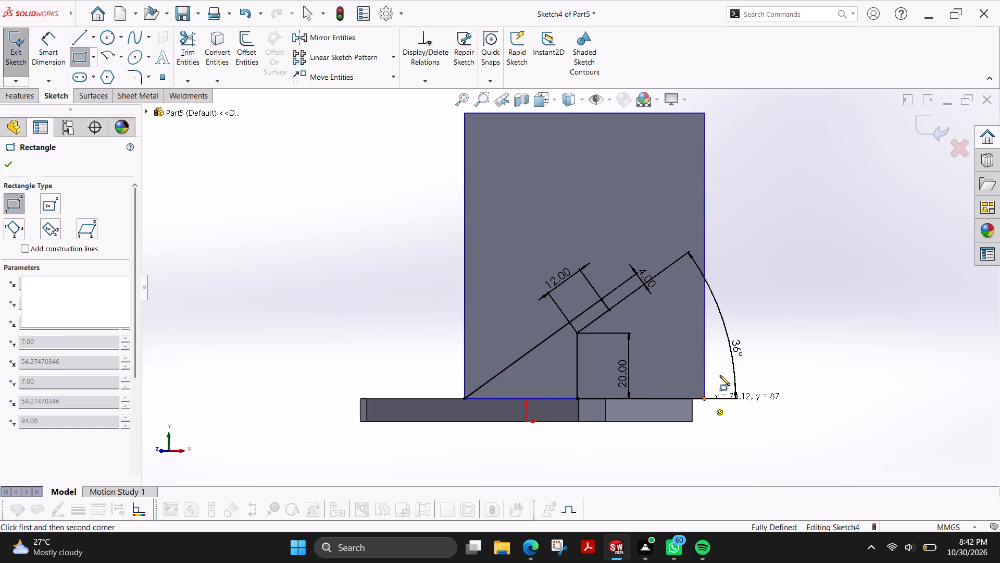
Trim the rectangle's bottom edge between the long incline's foot and the vertical line.
scroll(778, 279, "up", 1)
scroll(769, 282, "down", 2)
left_click(184, 42)
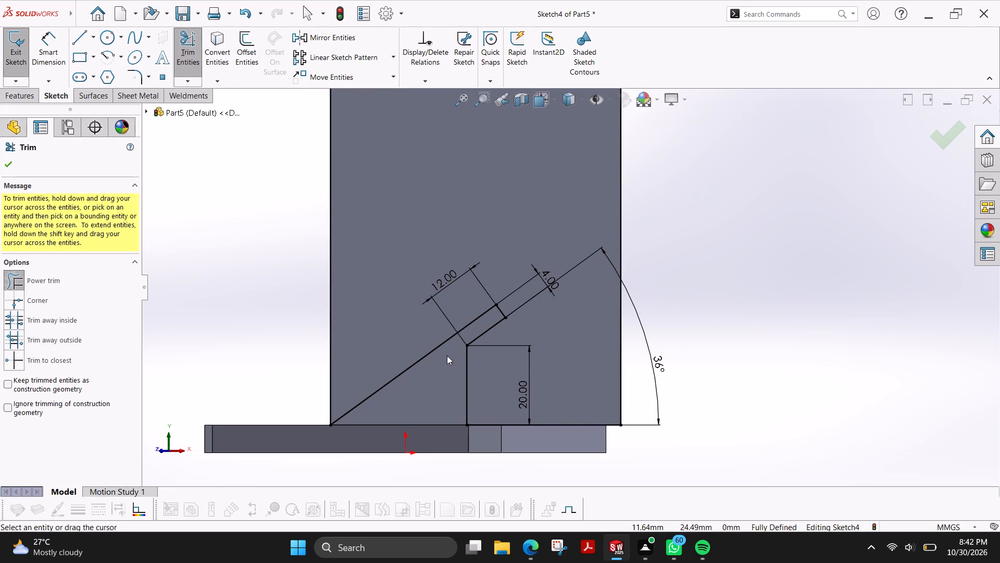
left_click_drag(401, 410, 389, 443)
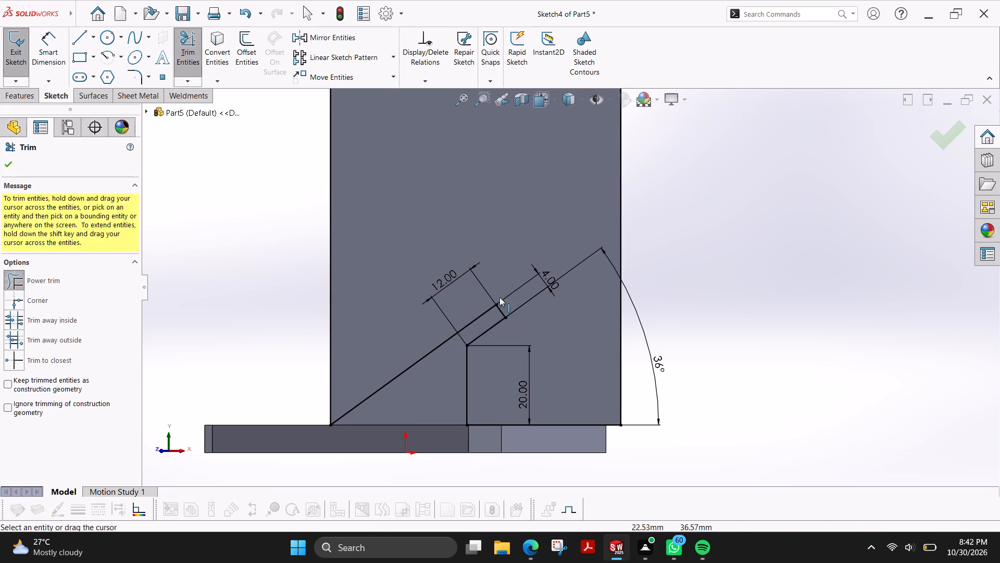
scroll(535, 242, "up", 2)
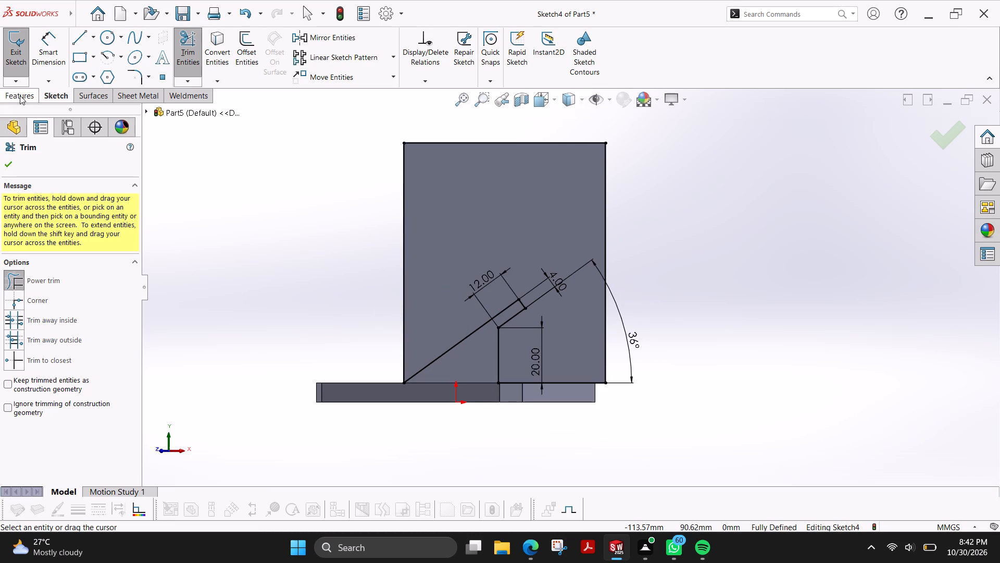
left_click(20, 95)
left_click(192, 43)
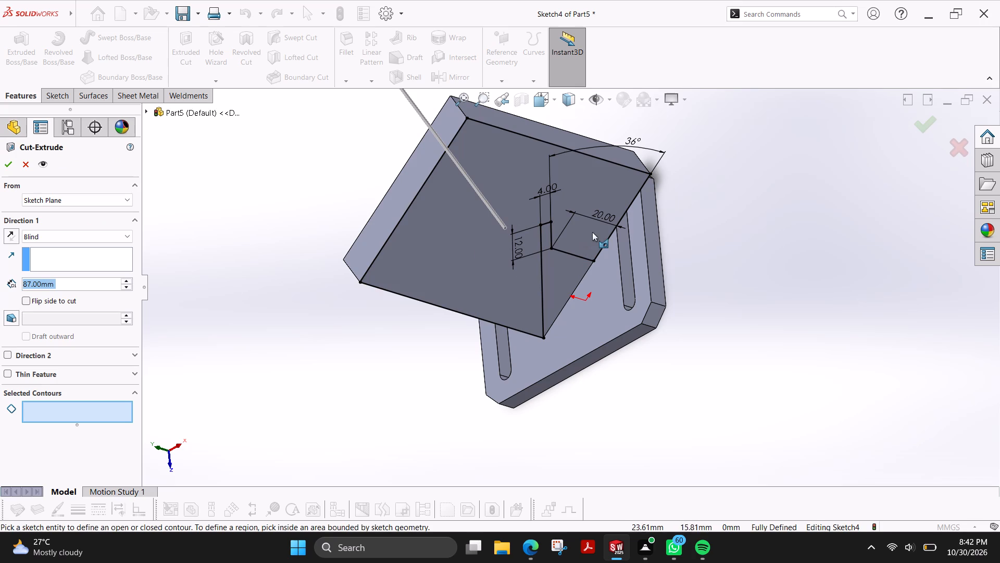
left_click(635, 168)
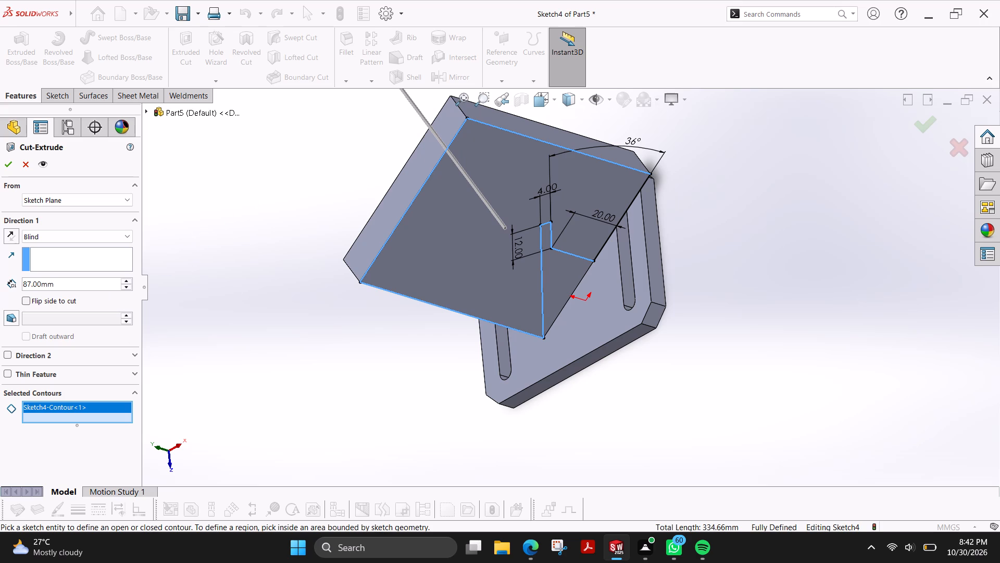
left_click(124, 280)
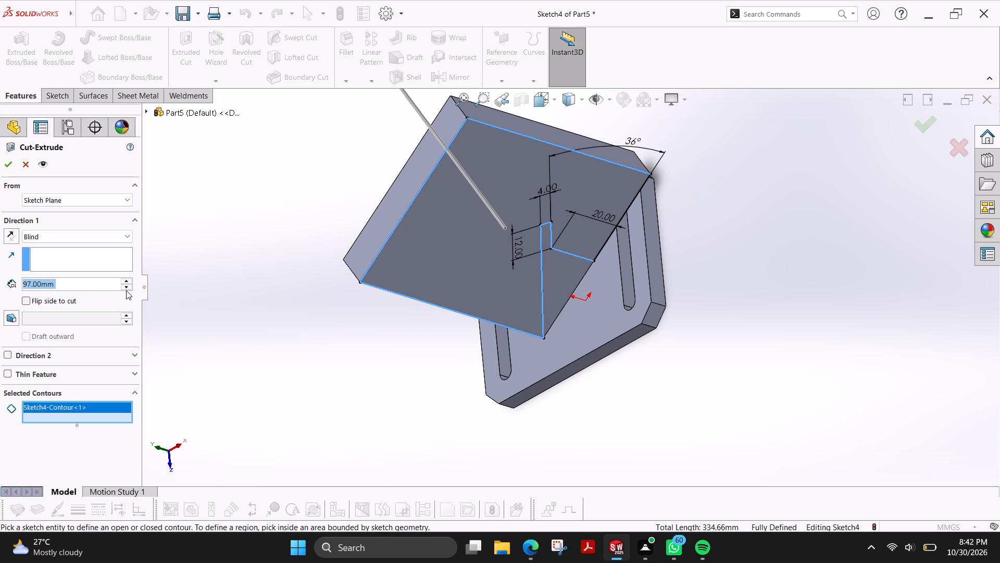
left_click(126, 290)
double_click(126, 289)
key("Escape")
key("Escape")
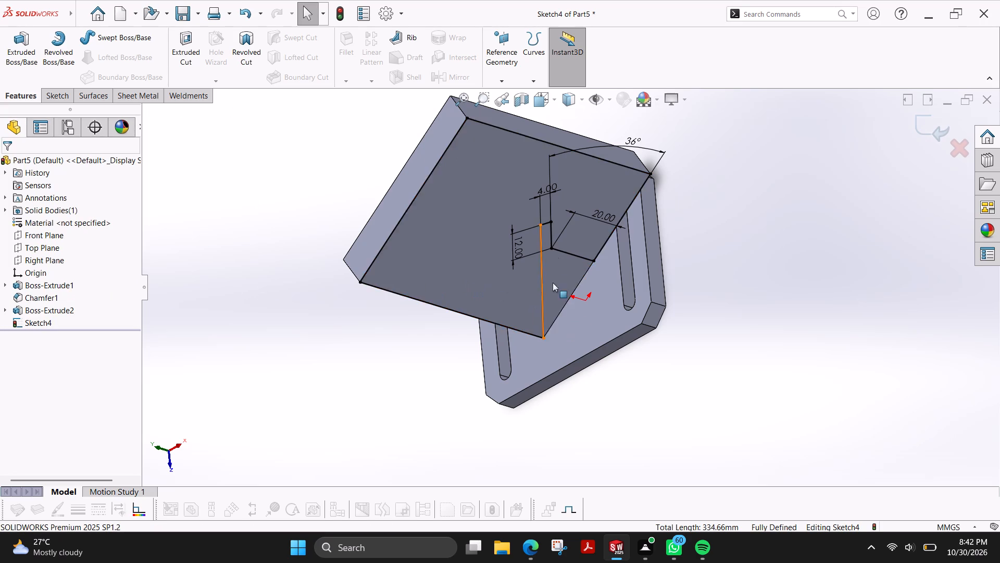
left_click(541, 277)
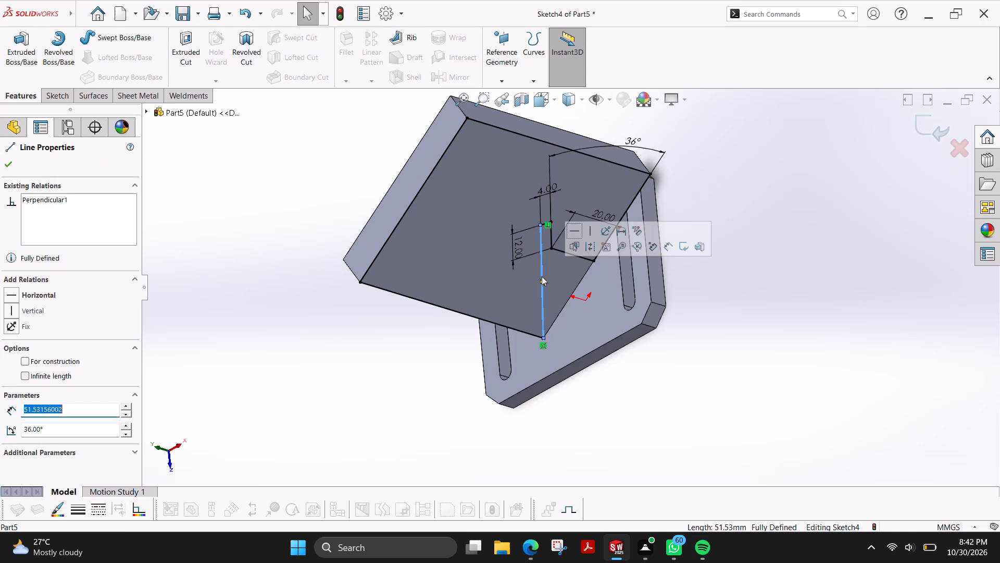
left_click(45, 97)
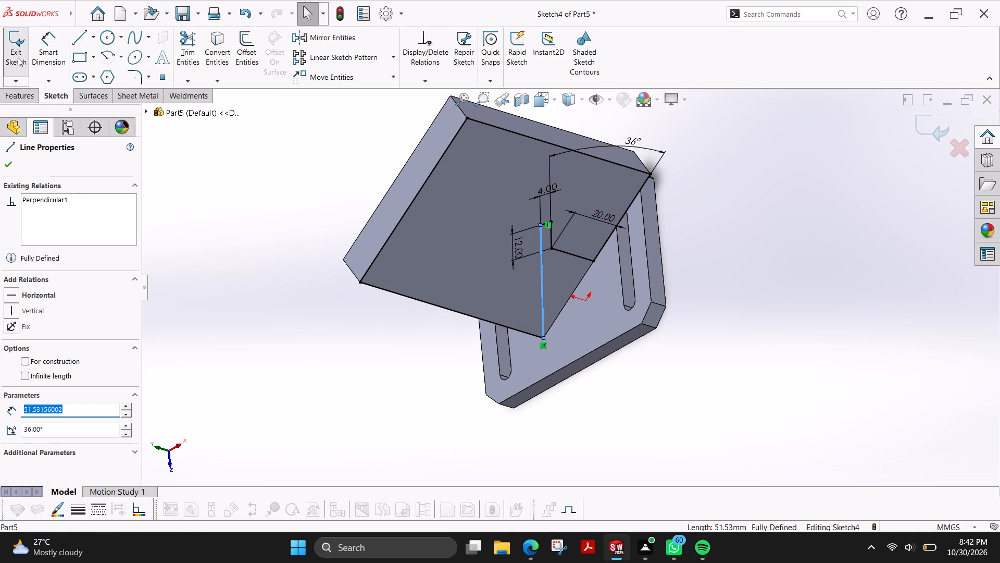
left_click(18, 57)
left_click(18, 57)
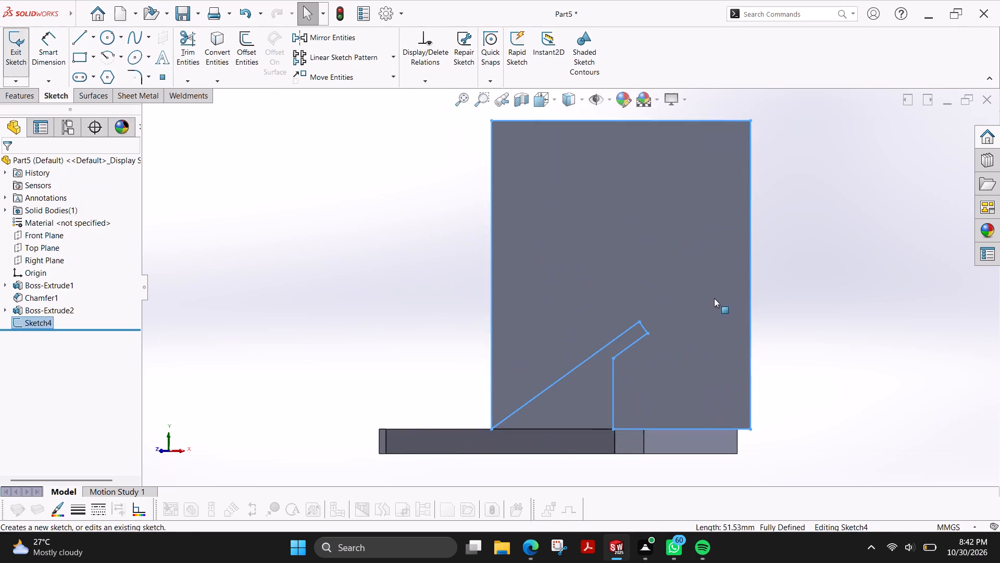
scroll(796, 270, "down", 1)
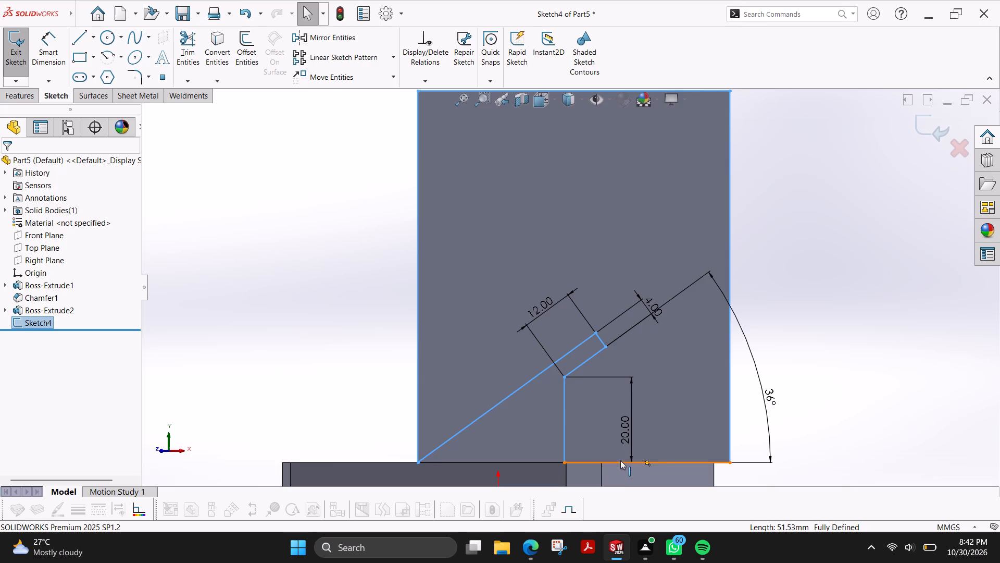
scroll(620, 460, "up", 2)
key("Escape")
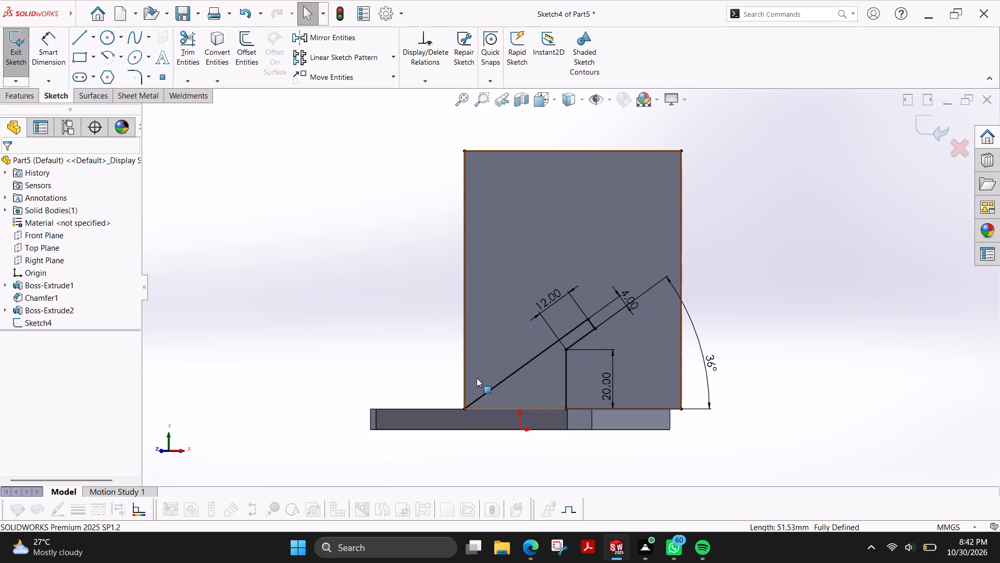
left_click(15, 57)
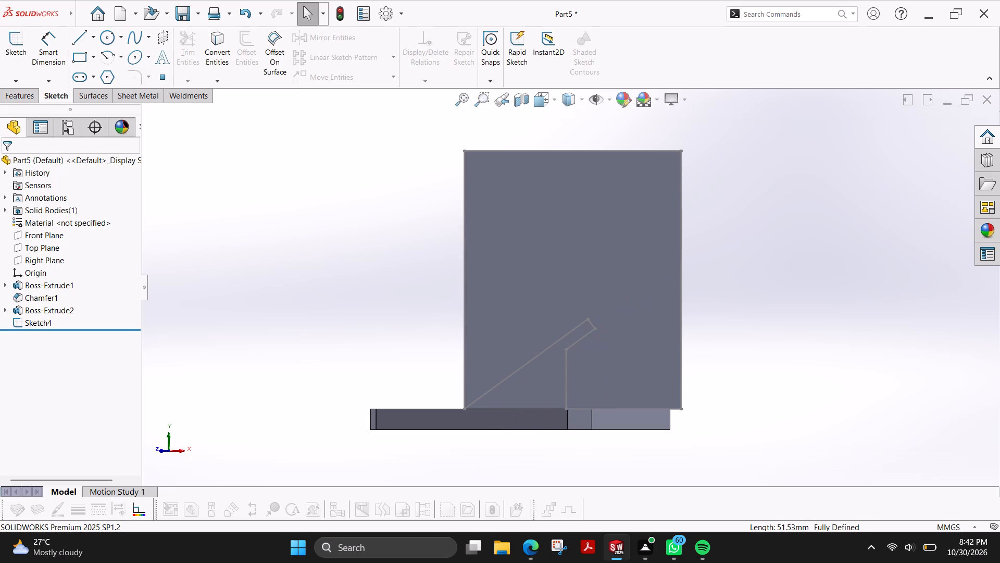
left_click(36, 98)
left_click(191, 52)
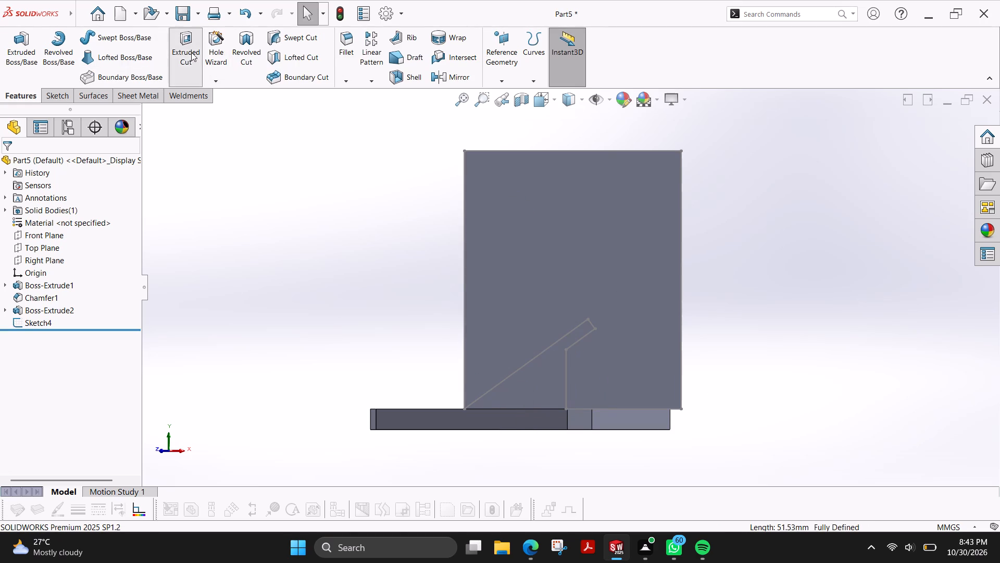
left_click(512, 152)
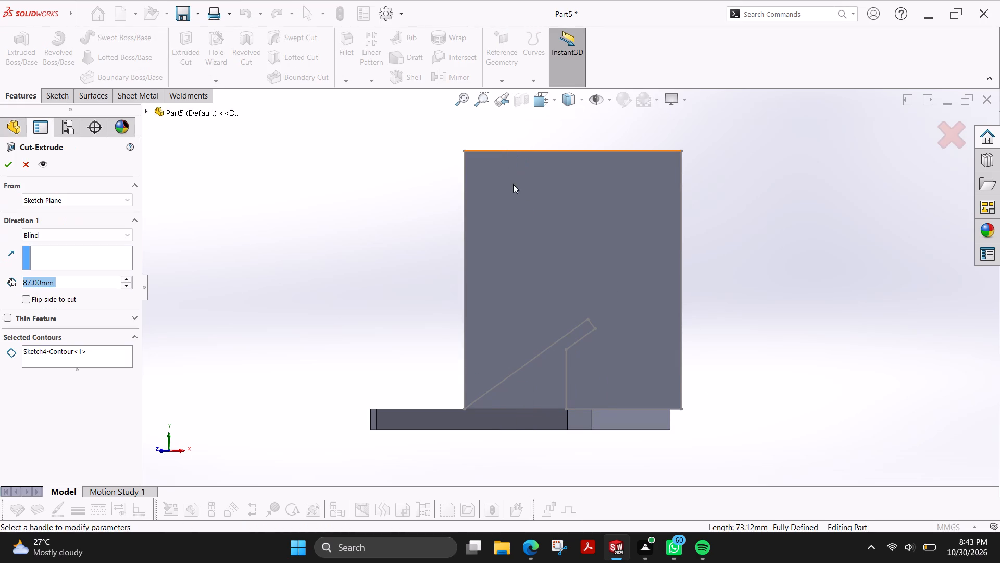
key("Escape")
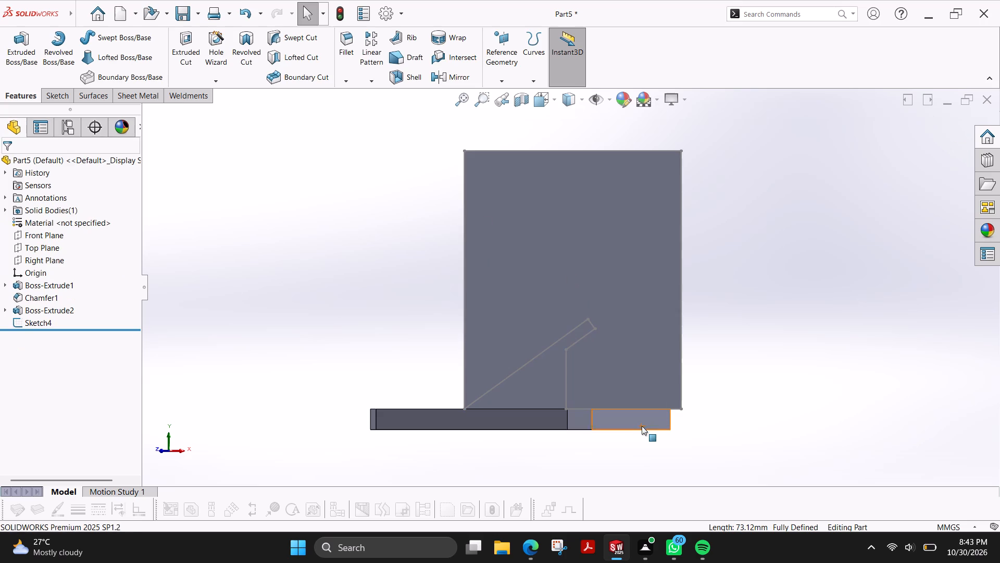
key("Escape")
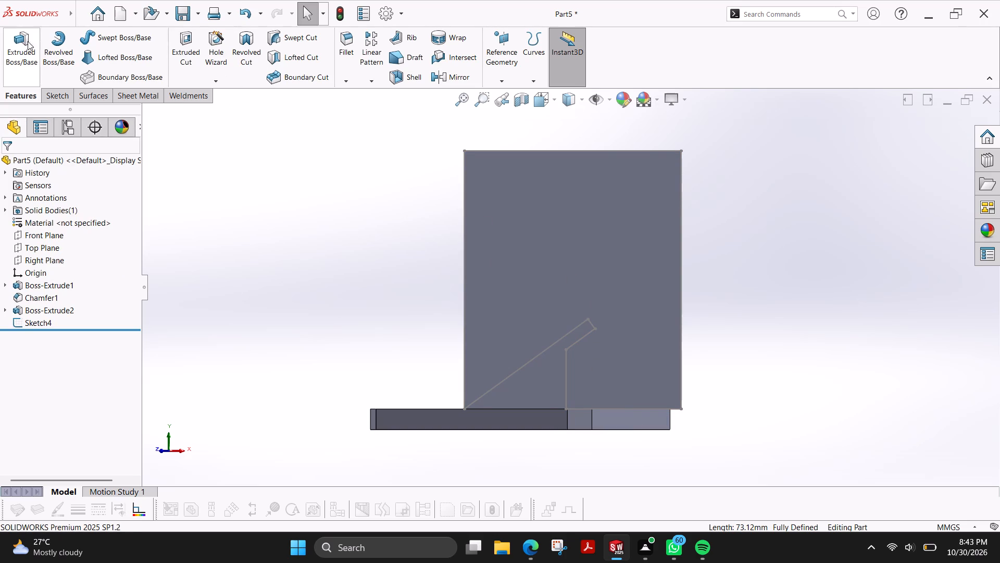
Reopen the arm profile sketch and draw a corner rectangle over the whole block face, from its bottom corner opposite the incline's foot.
left_click(68, 94)
left_click(23, 55)
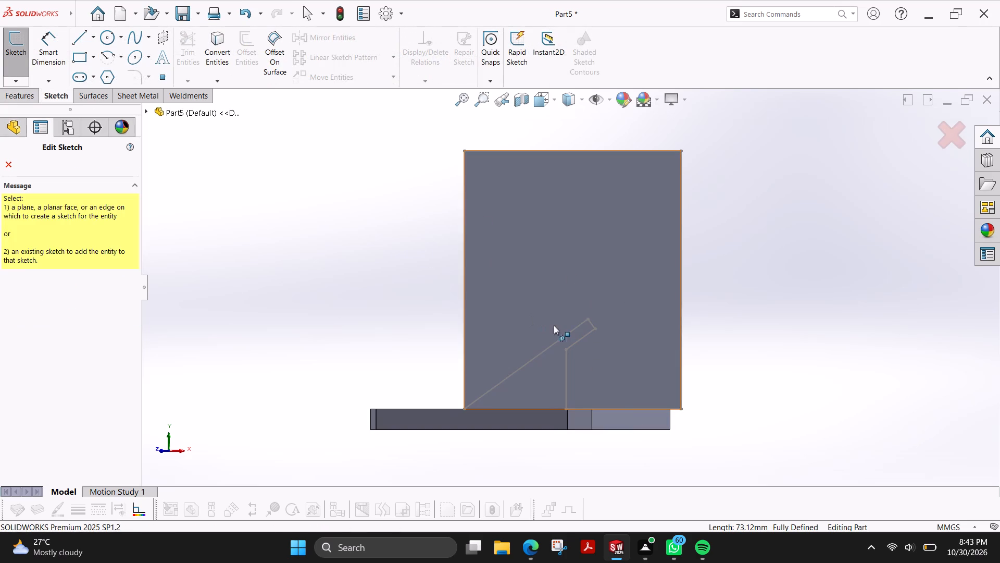
left_click(570, 332)
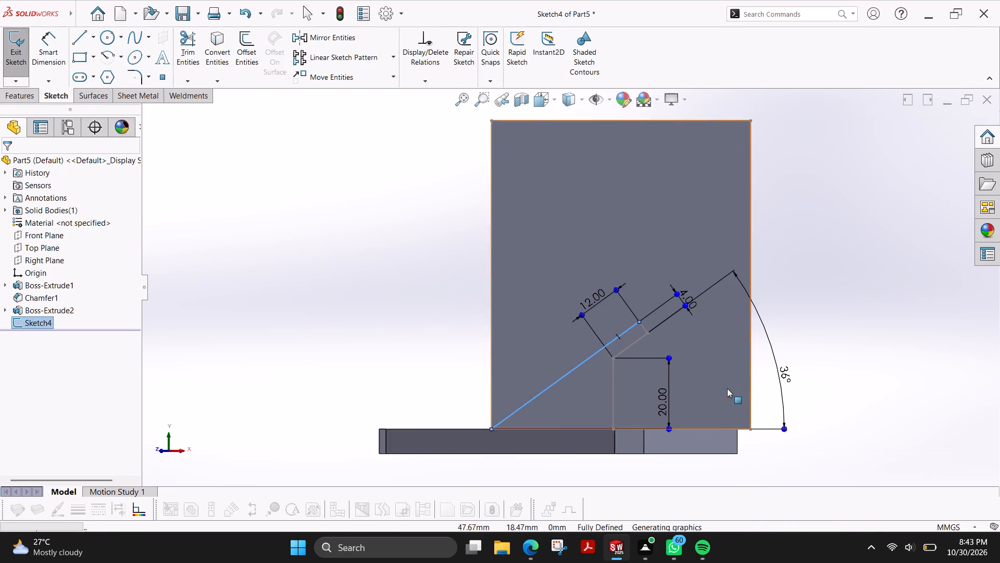
scroll(698, 427, "down", 1)
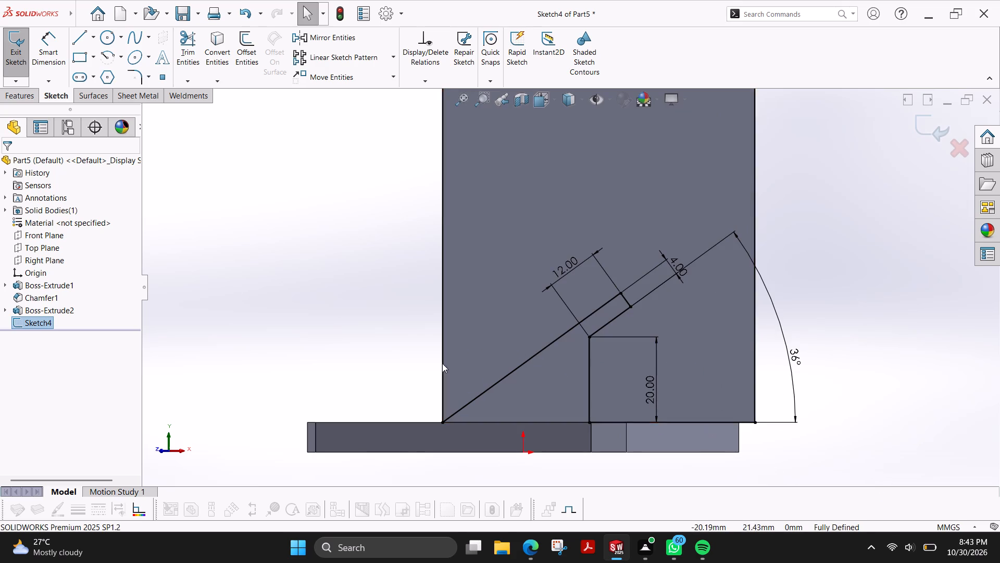
key("Escape")
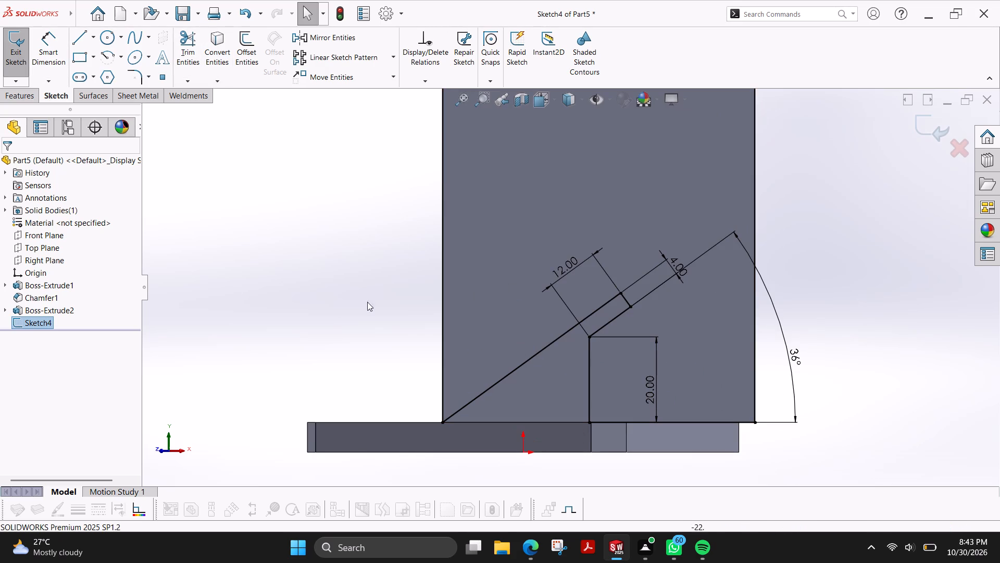
left_click(77, 64)
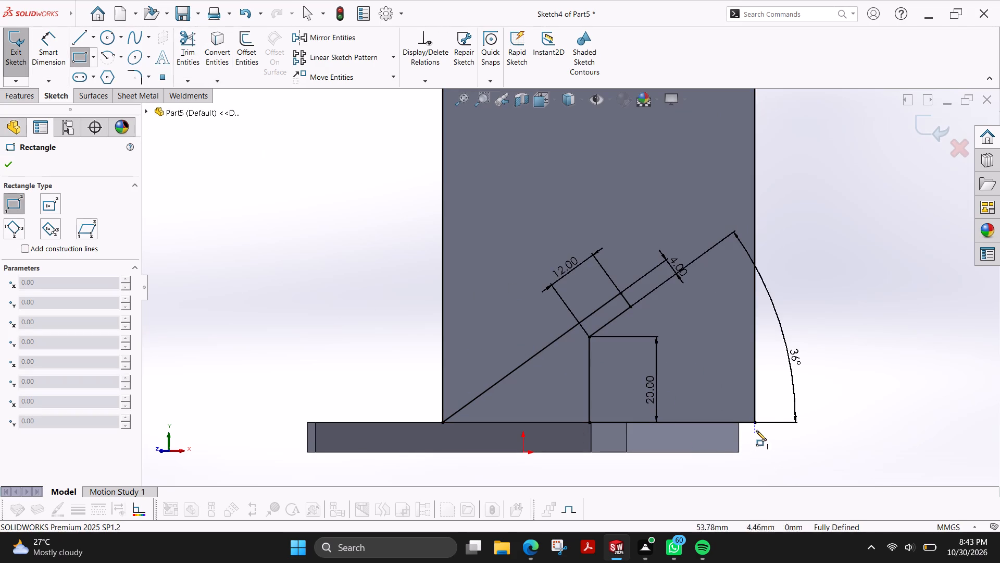
left_click(756, 423)
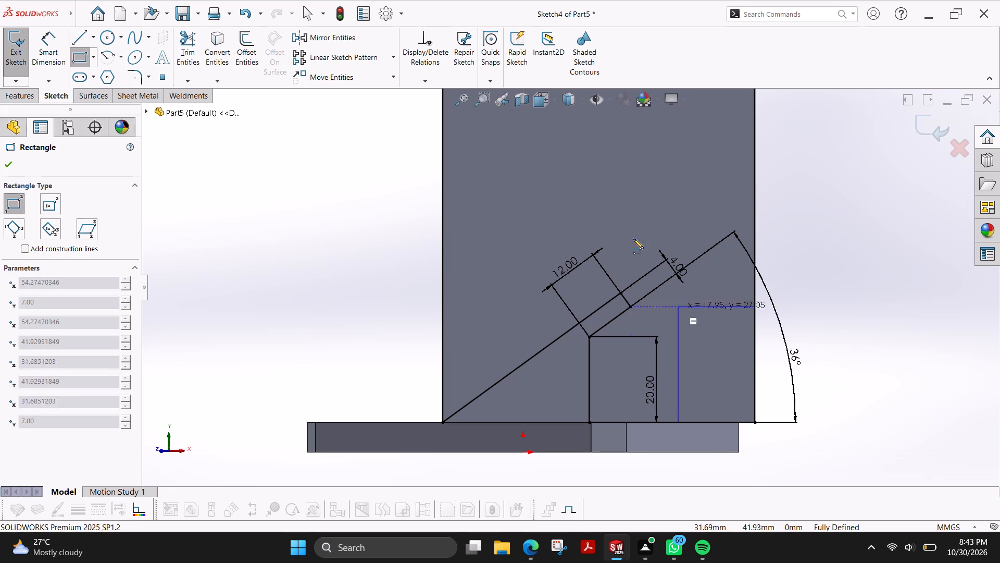
scroll(612, 229, "up", 2)
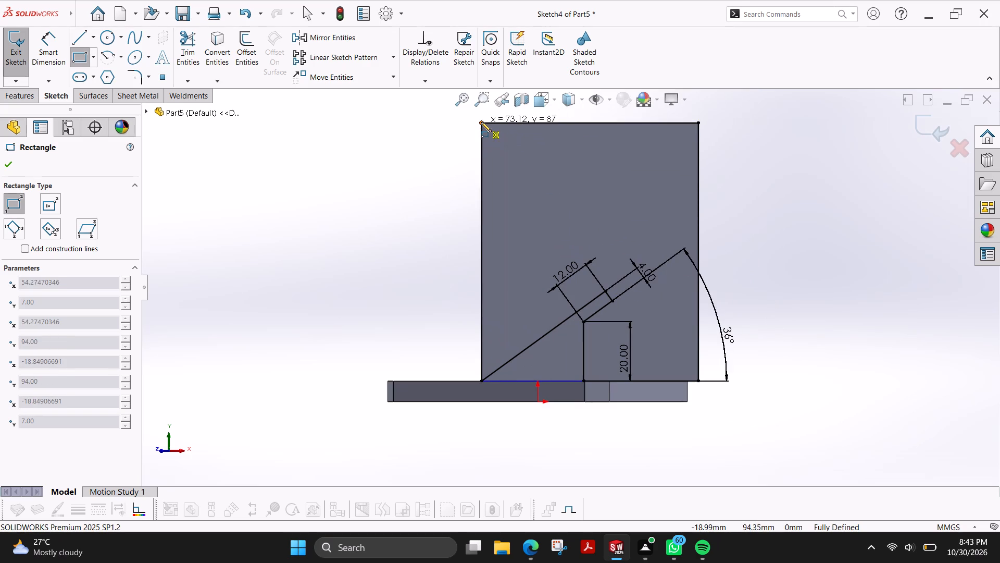
left_click(481, 122)
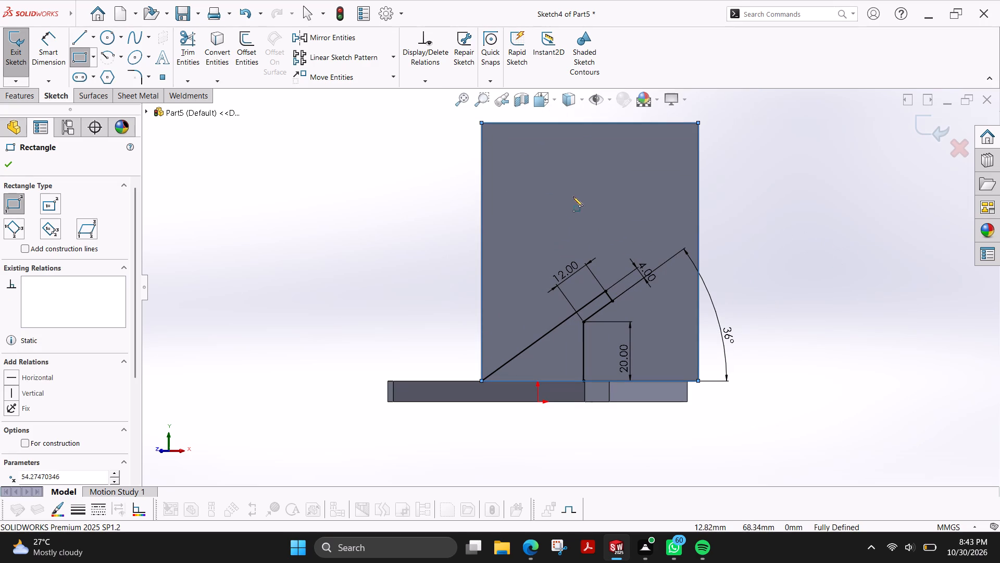
Trim the new rectangle's bottom edge between the long incline's foot and the vertical line.
left_click(184, 58)
scroll(581, 361, "down", 3)
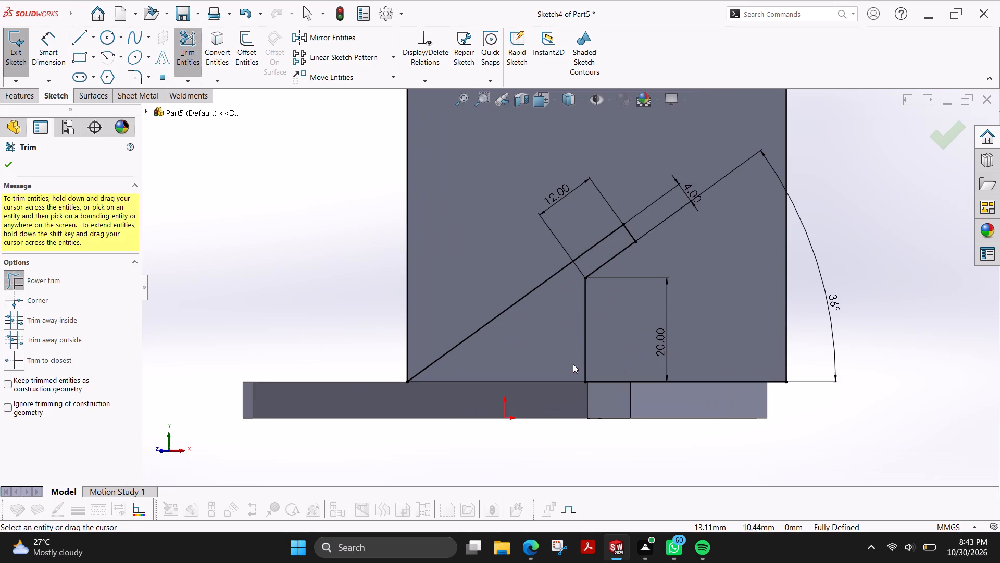
left_click_drag(540, 356, 464, 407)
left_click_drag(549, 341, 545, 407)
scroll(601, 388, "down", 4)
scroll(588, 339, "down", 4)
scroll(570, 322, "up", 3)
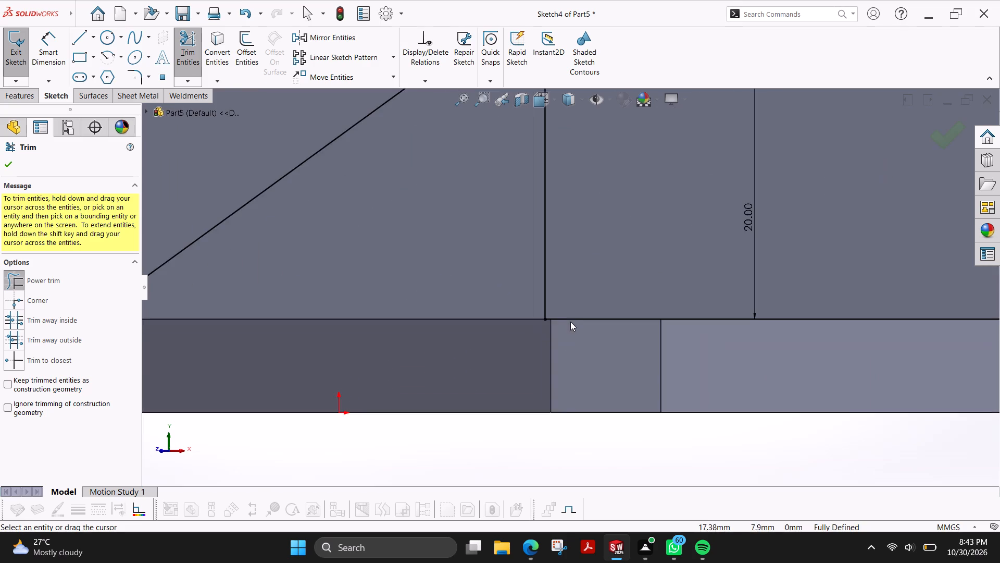
scroll(571, 280, "up", 5)
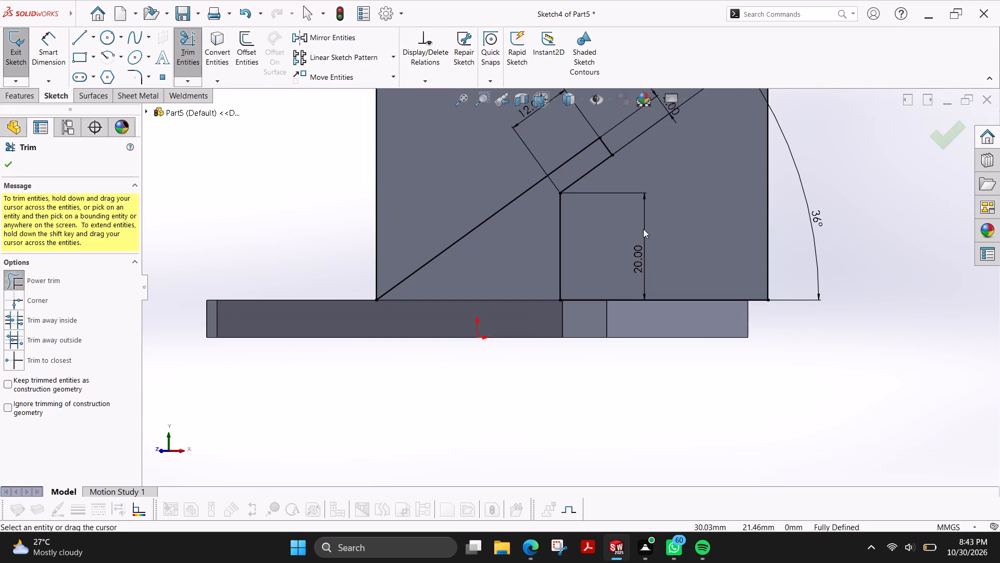
scroll(640, 212, "up", 2)
scroll(601, 179, "down", 1)
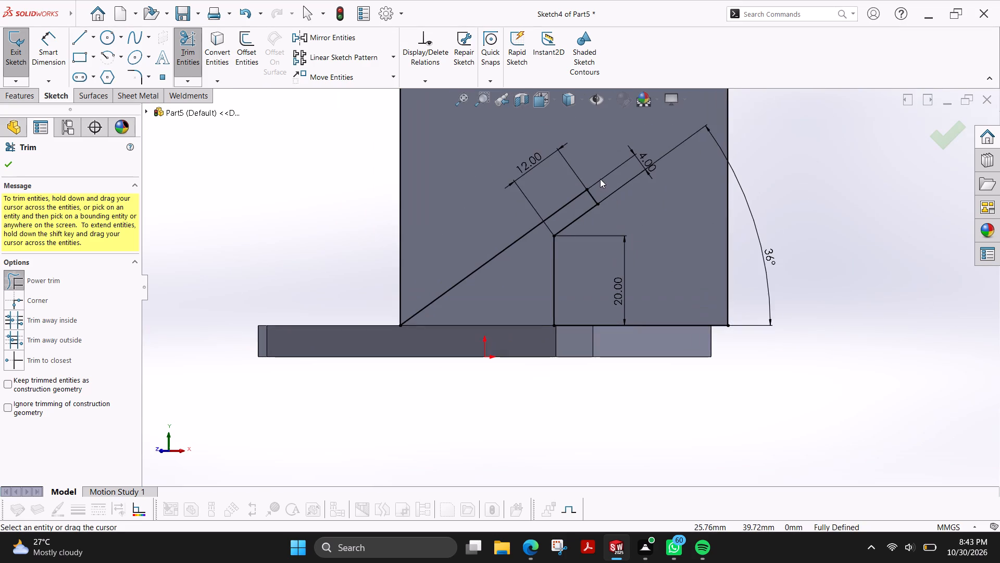
scroll(600, 179, "up", 5)
scroll(600, 179, "down", 3)
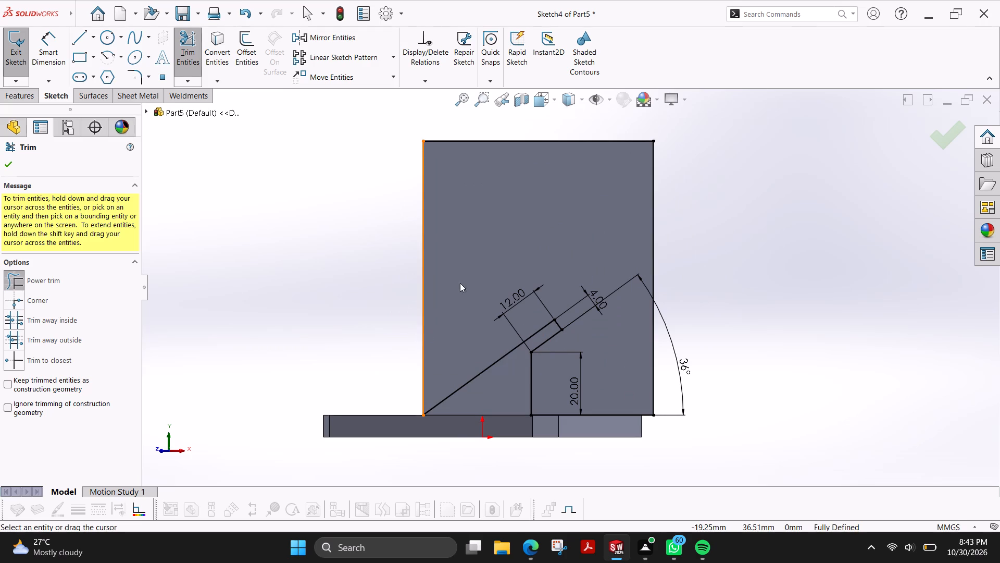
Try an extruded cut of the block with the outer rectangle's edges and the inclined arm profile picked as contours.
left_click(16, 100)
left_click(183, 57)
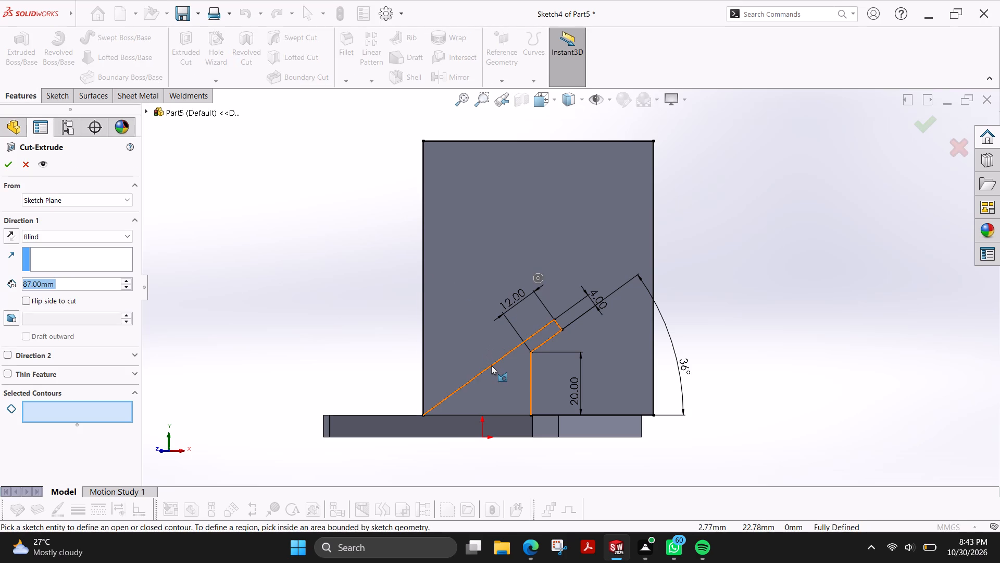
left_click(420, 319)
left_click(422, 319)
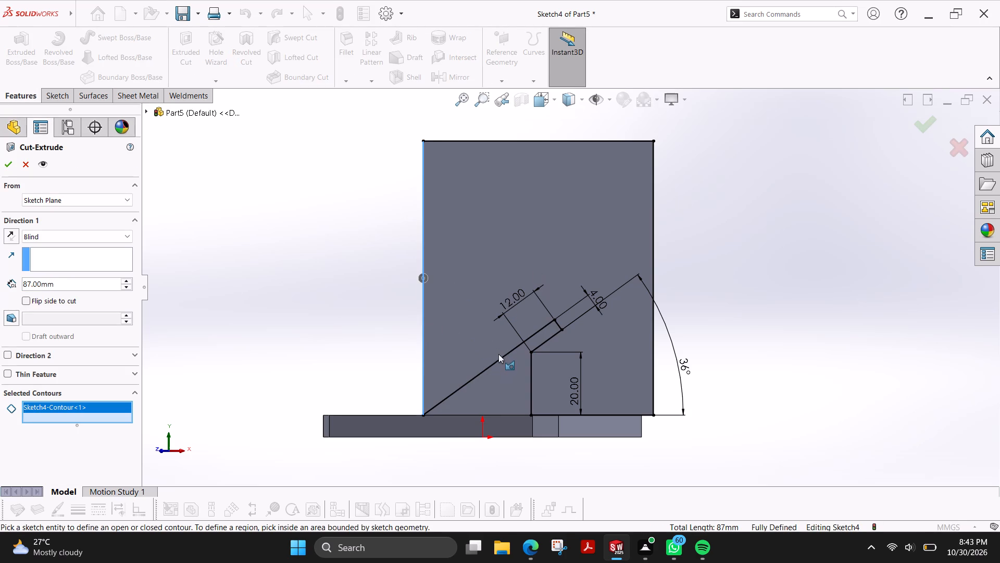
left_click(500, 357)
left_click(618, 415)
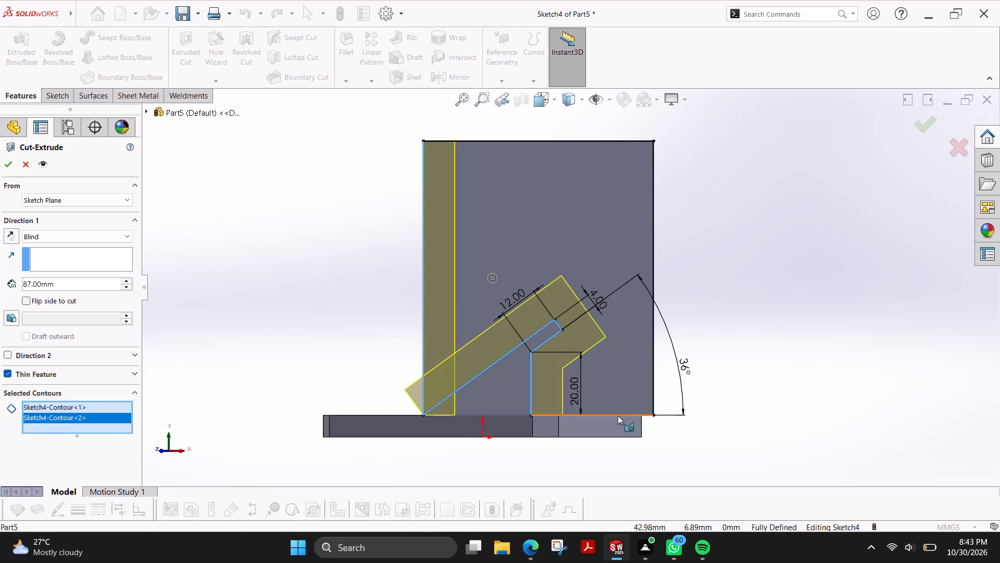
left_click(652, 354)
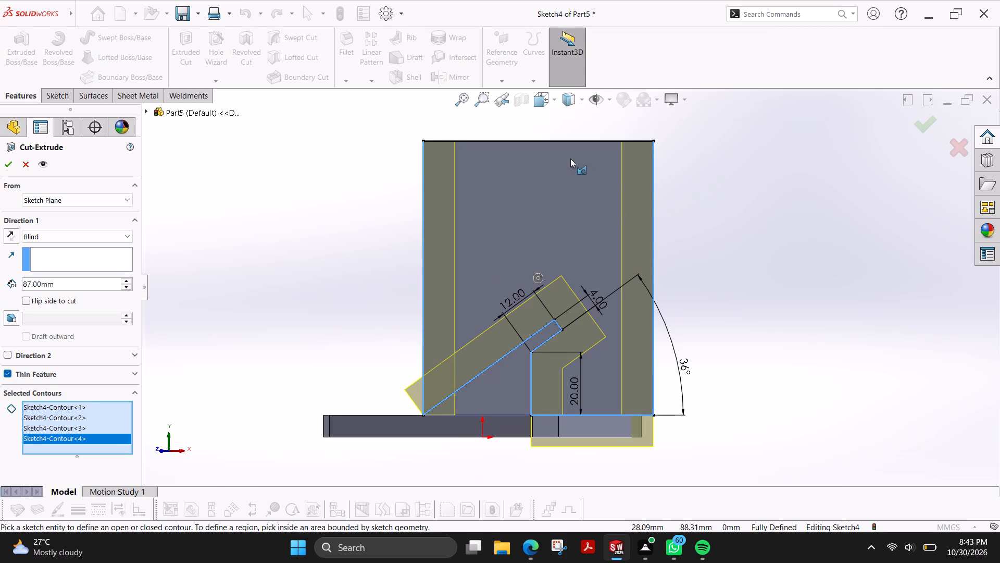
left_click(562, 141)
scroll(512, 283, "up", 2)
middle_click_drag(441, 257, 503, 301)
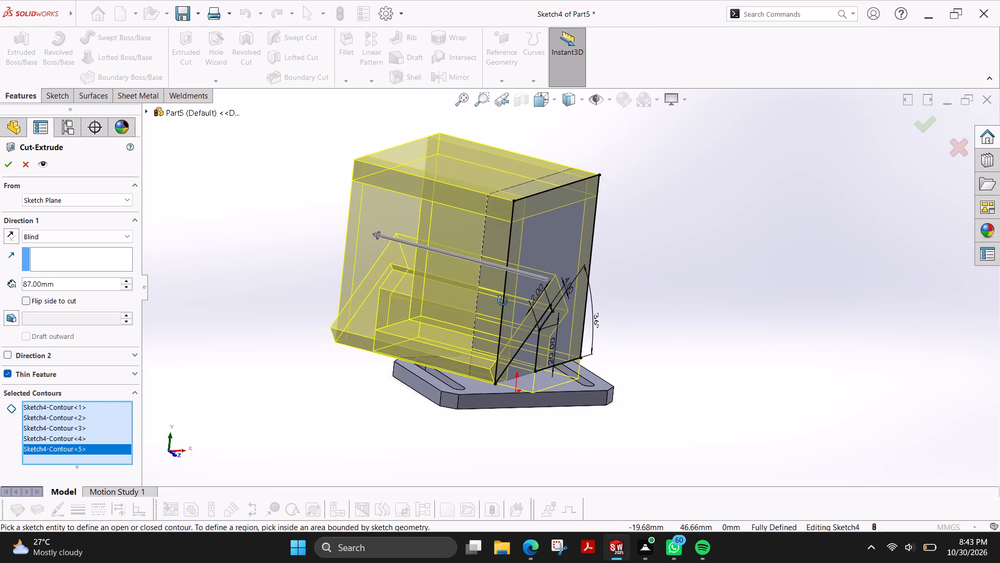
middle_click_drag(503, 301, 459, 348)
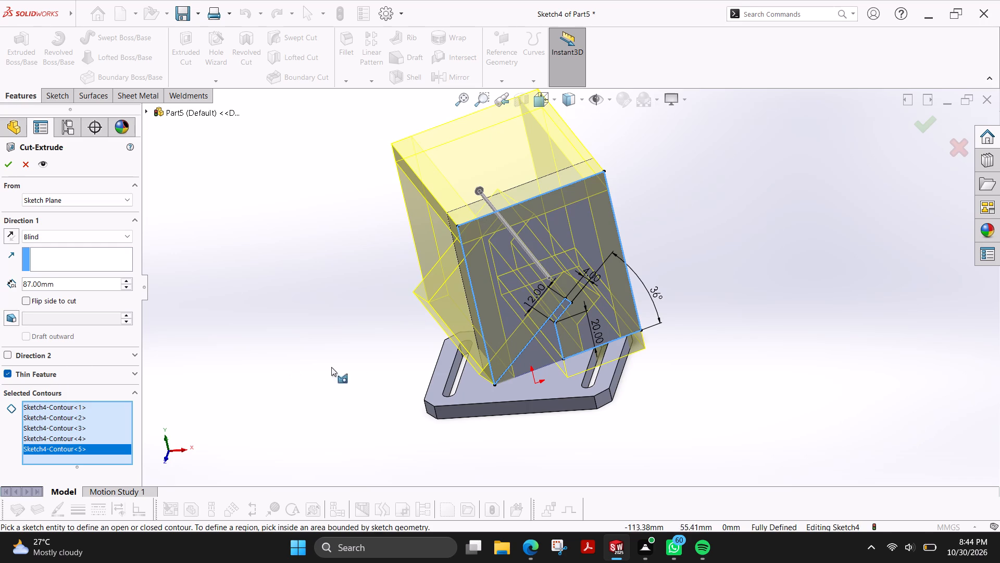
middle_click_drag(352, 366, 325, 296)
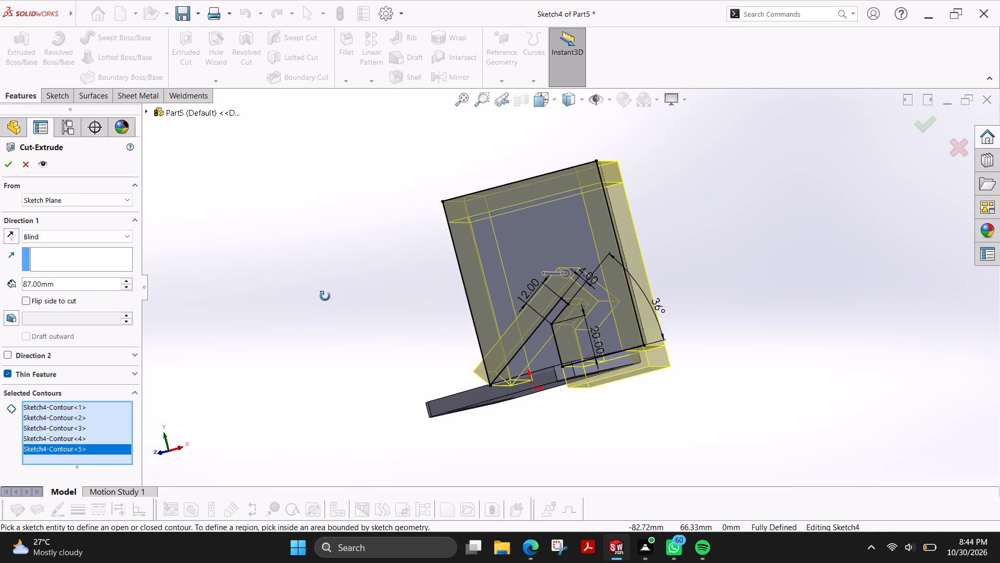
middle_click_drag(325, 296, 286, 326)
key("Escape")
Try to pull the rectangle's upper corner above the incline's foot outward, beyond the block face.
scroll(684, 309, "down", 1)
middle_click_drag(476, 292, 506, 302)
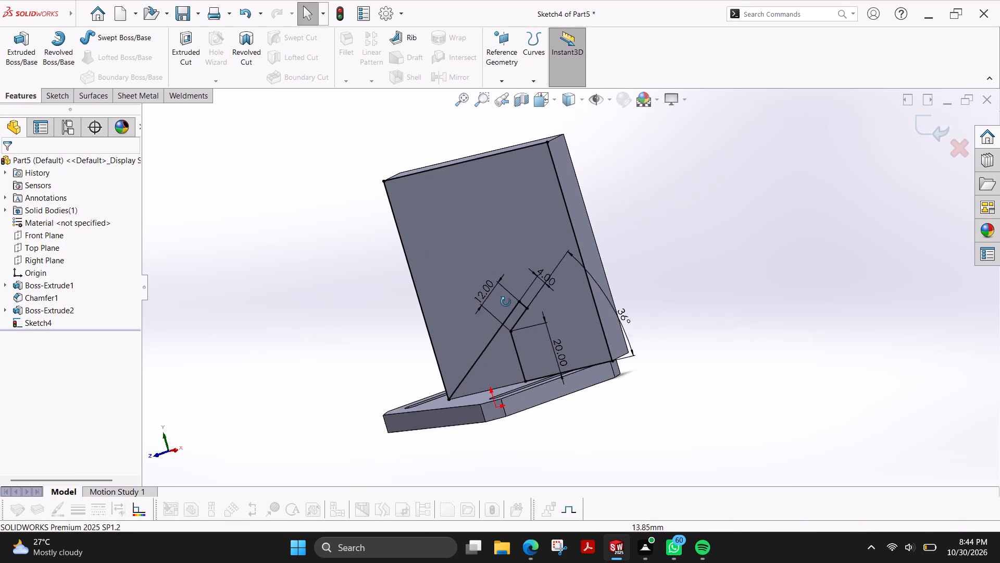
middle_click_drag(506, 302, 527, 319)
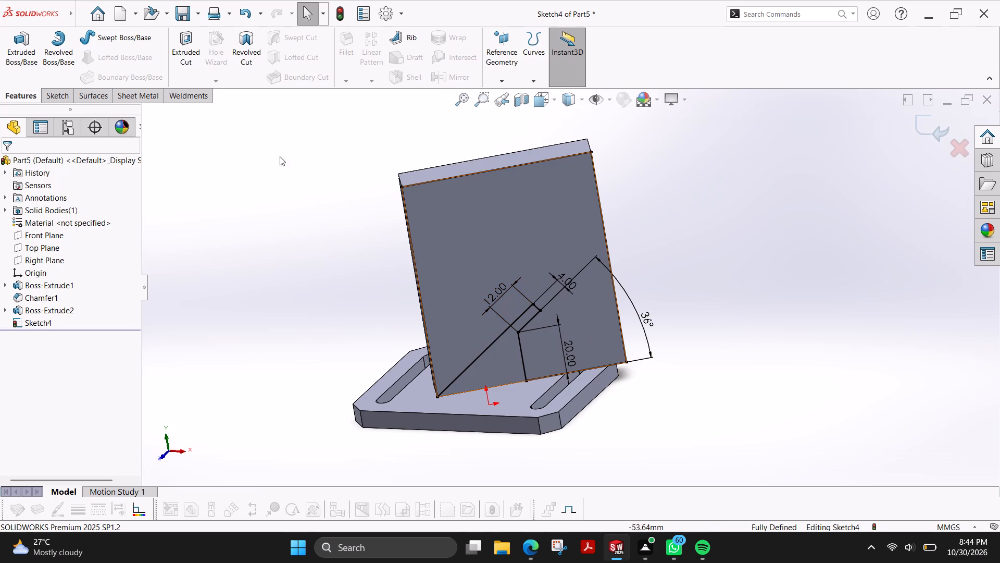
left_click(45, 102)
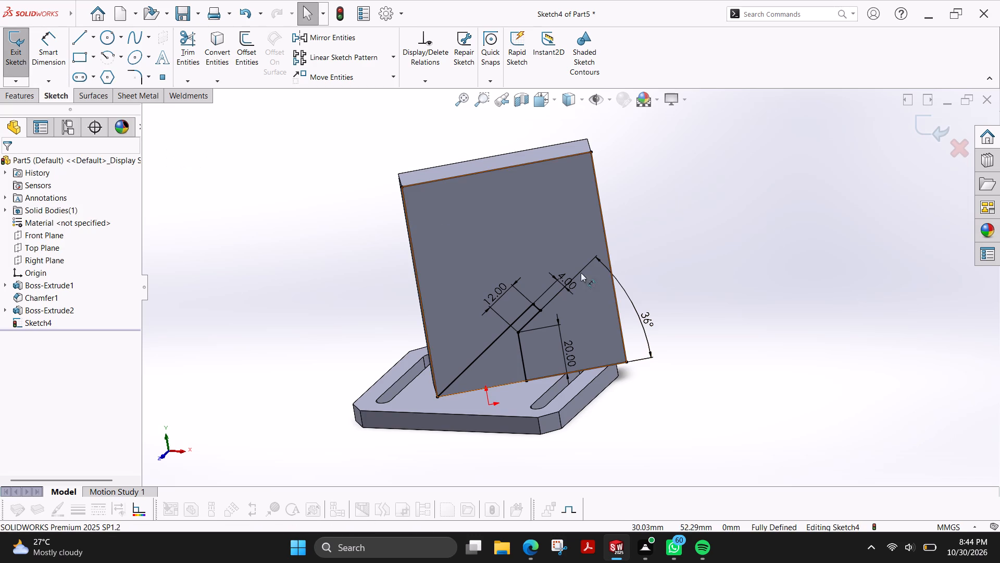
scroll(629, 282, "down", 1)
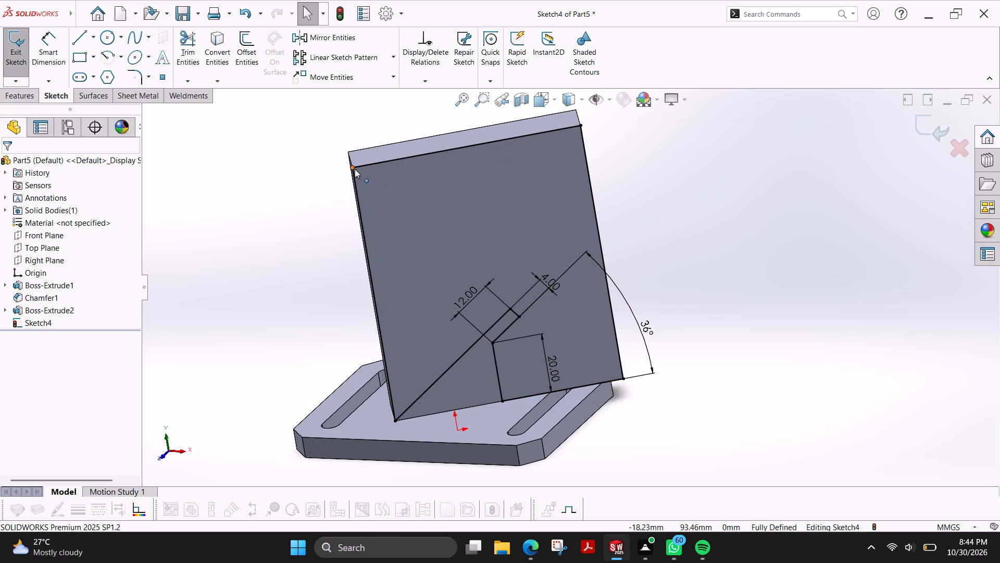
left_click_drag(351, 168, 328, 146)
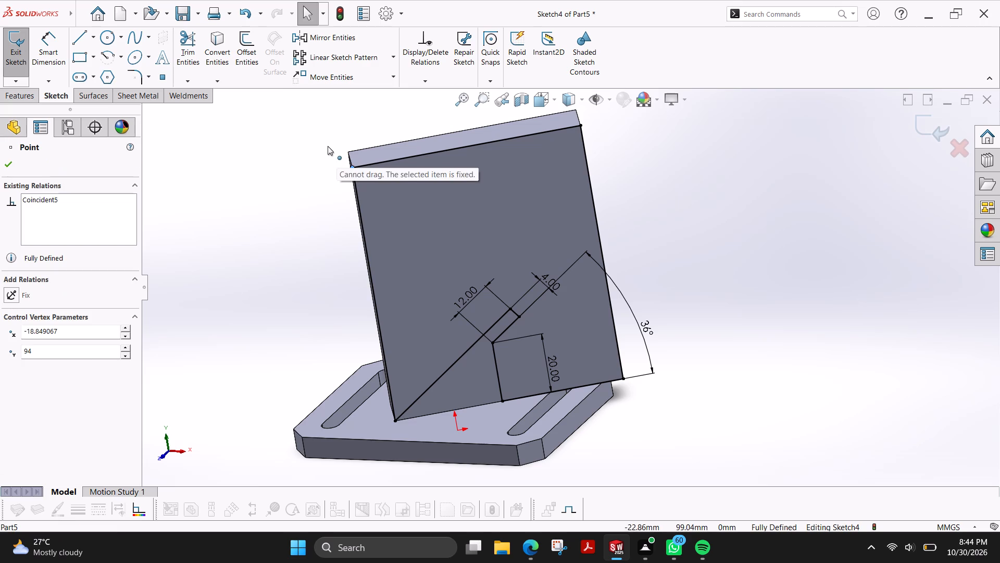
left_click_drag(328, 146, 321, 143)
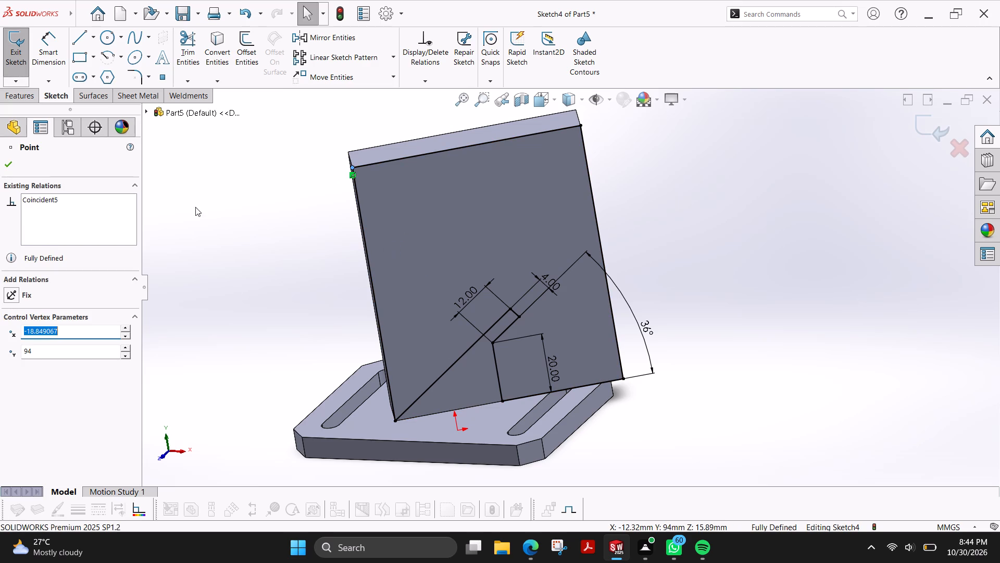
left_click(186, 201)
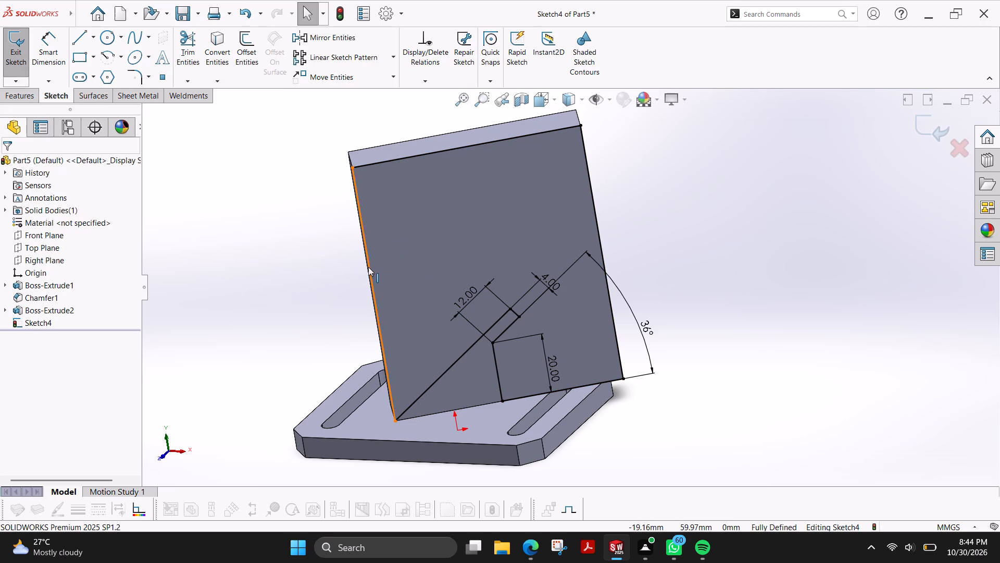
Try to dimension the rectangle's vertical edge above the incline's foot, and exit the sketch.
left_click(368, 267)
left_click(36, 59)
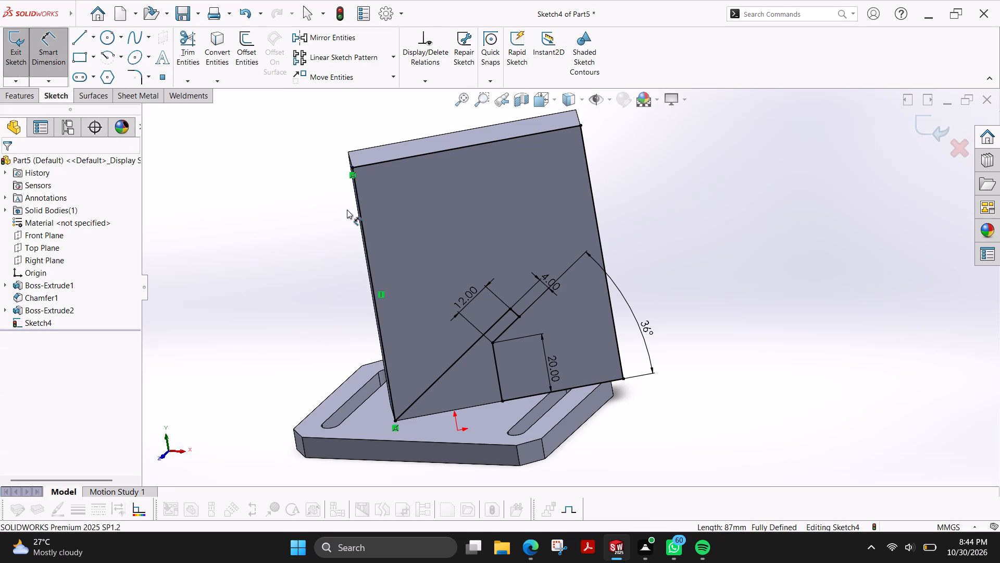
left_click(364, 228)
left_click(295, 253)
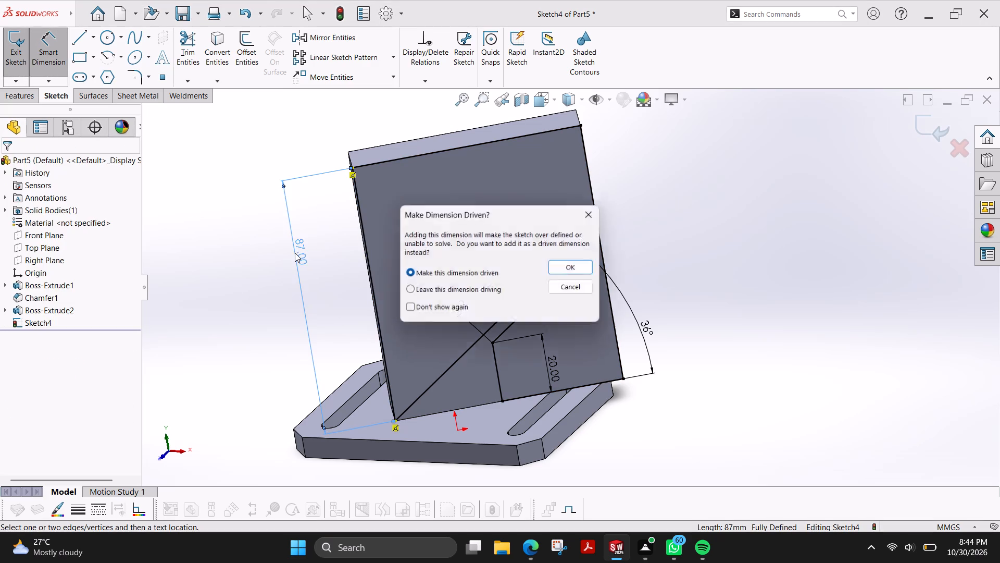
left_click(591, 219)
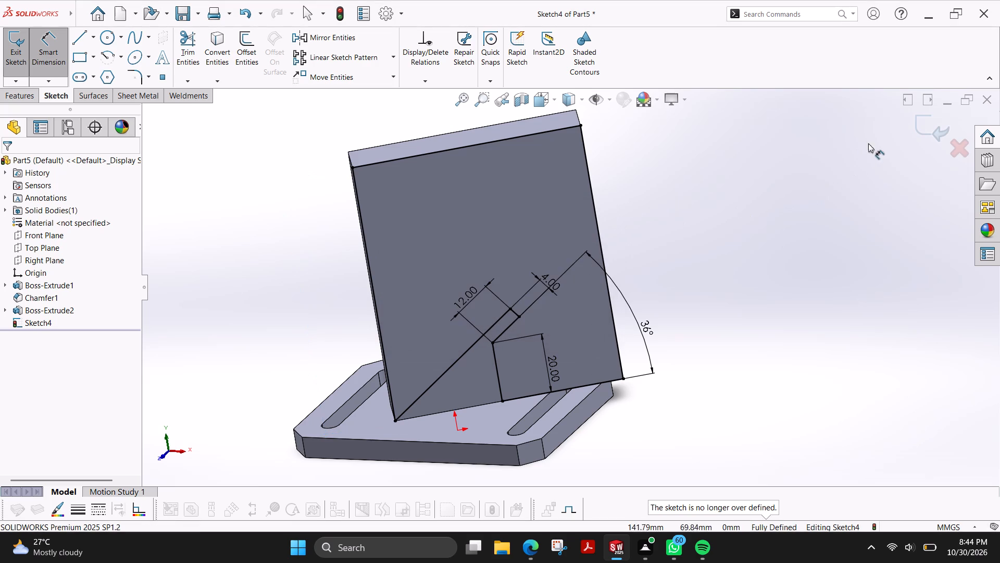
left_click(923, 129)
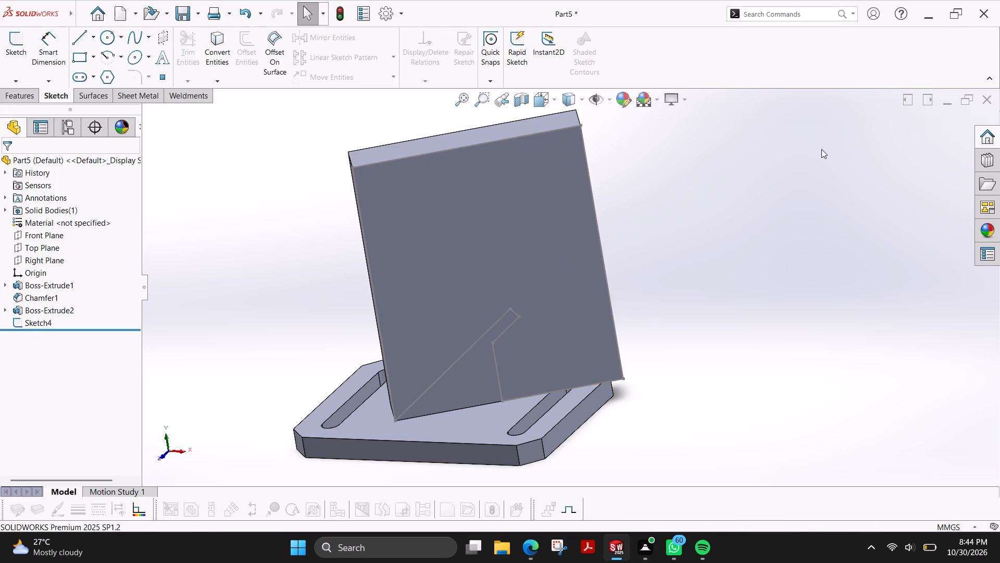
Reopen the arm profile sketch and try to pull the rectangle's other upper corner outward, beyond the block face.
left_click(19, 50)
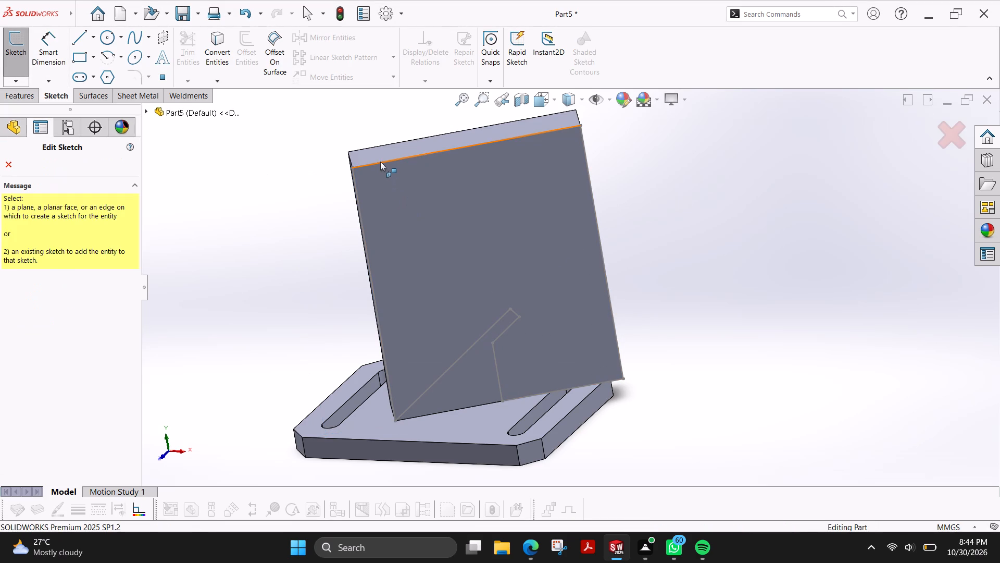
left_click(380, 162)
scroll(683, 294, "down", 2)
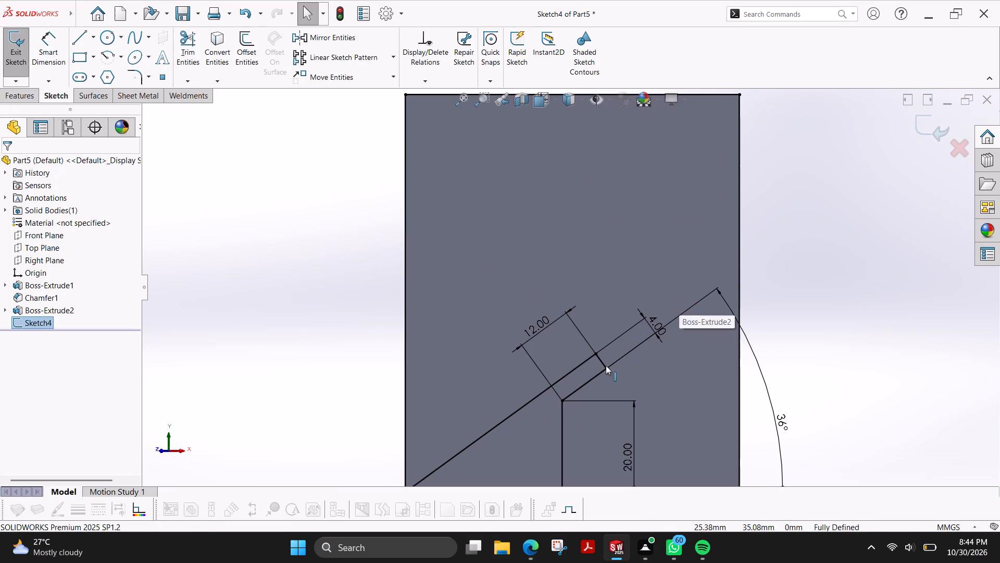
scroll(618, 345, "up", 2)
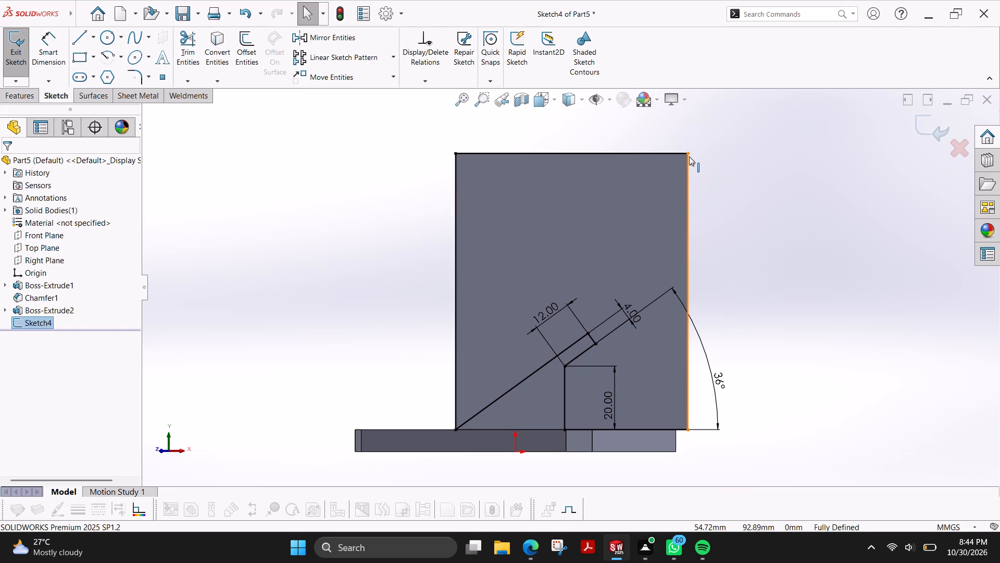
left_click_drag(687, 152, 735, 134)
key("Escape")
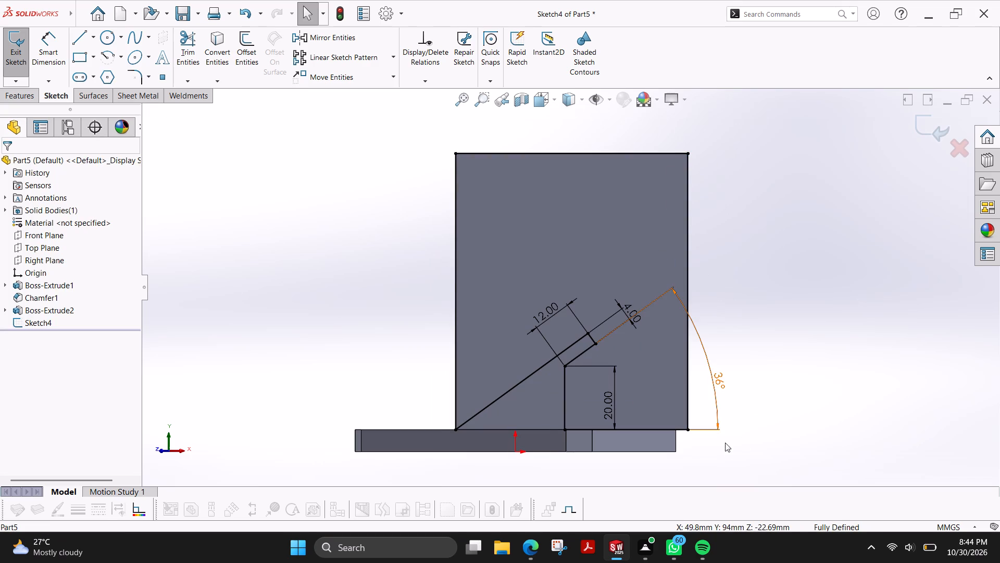
Trim away all remaining outer rectangle edges, keeping only the inclined arm lines and the vertical line.
left_click(189, 58)
left_click_drag(671, 454, 695, 351)
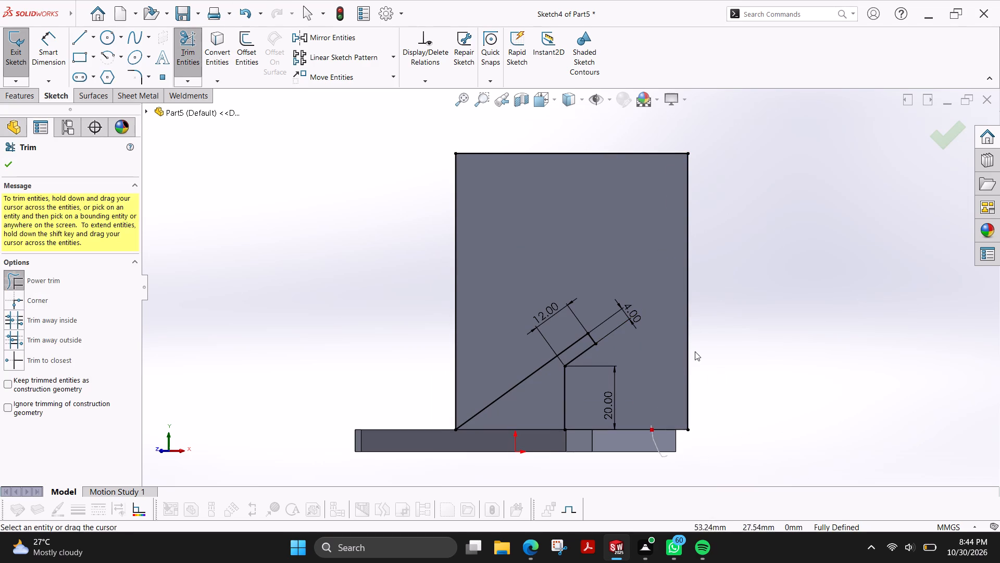
left_click_drag(695, 351, 474, 388)
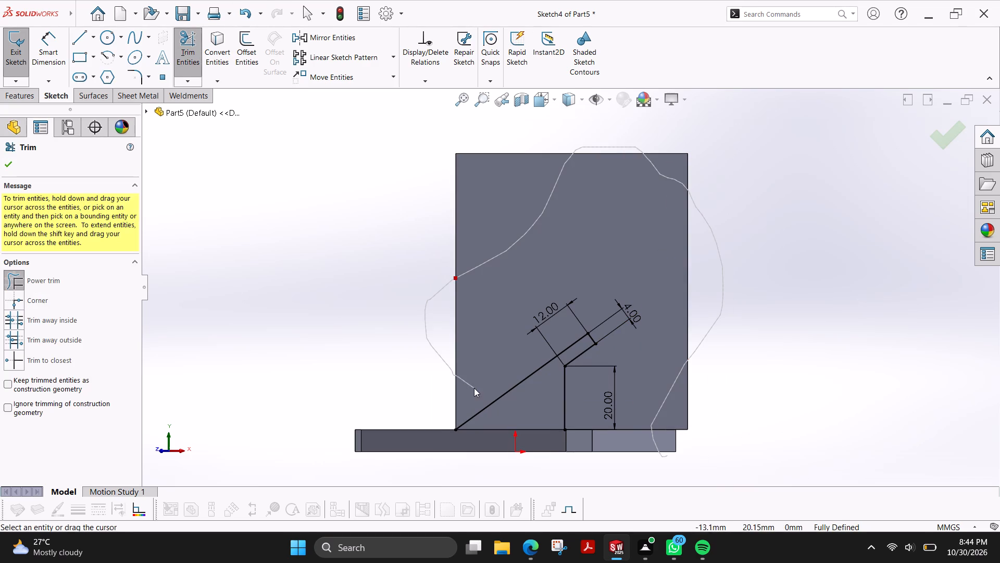
left_click_drag(474, 388, 456, 382)
left_click_drag(526, 413, 645, 432)
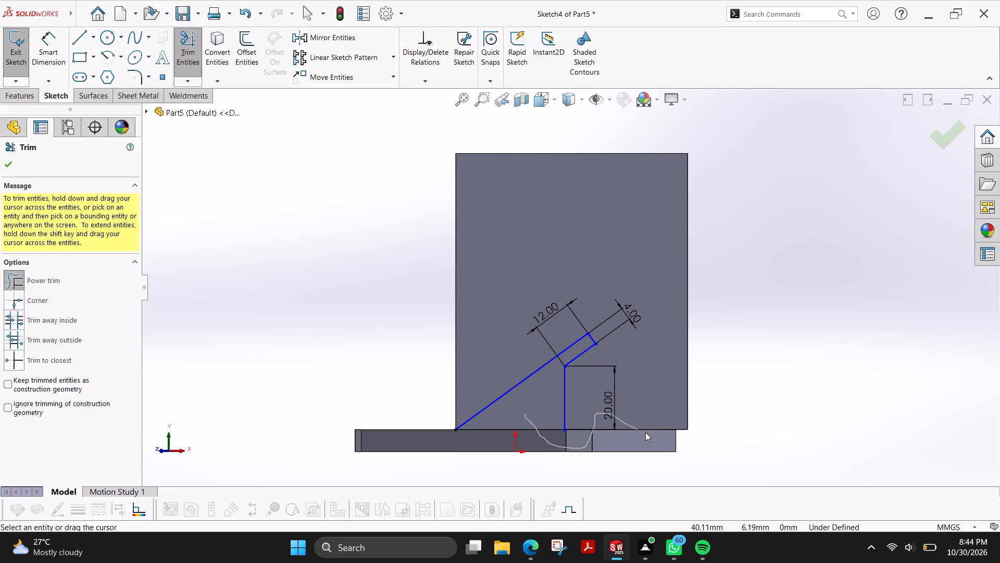
left_click_drag(645, 432, 708, 402)
scroll(689, 398, "down", 1)
scroll(680, 396, "up", 2)
key("Escape")
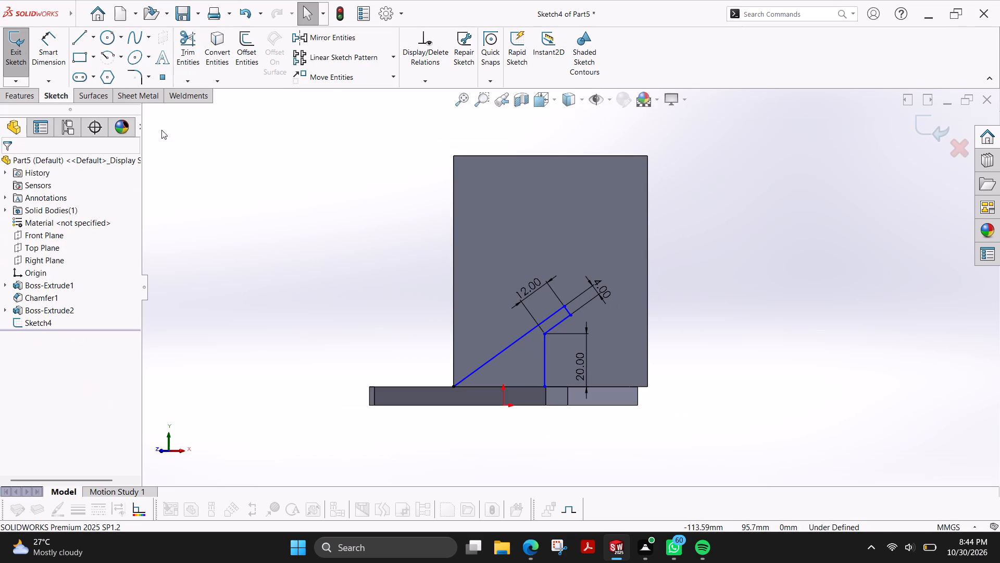
Close the arm profile with a chain of seven lines from the incline's foot, around outside the block, to the vertical line's foot.
left_click(80, 39)
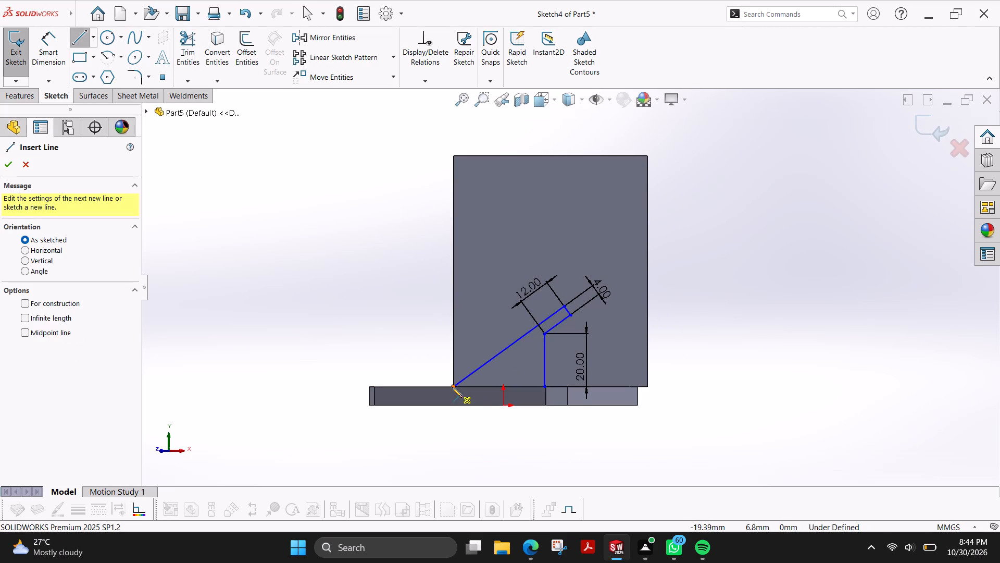
left_click(452, 387)
left_click(261, 172)
left_click(495, 122)
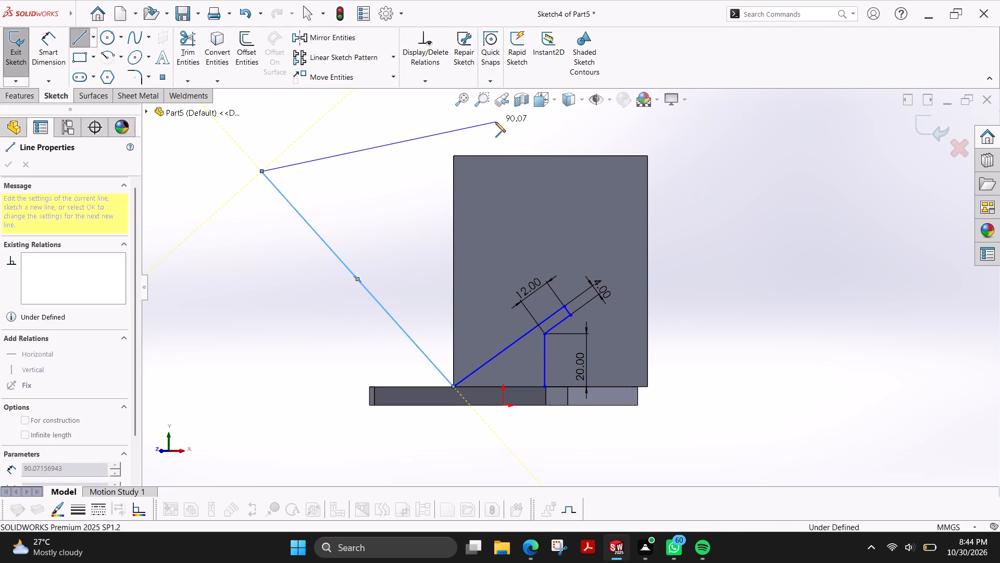
left_click(777, 158)
left_click_drag(781, 284, 774, 288)
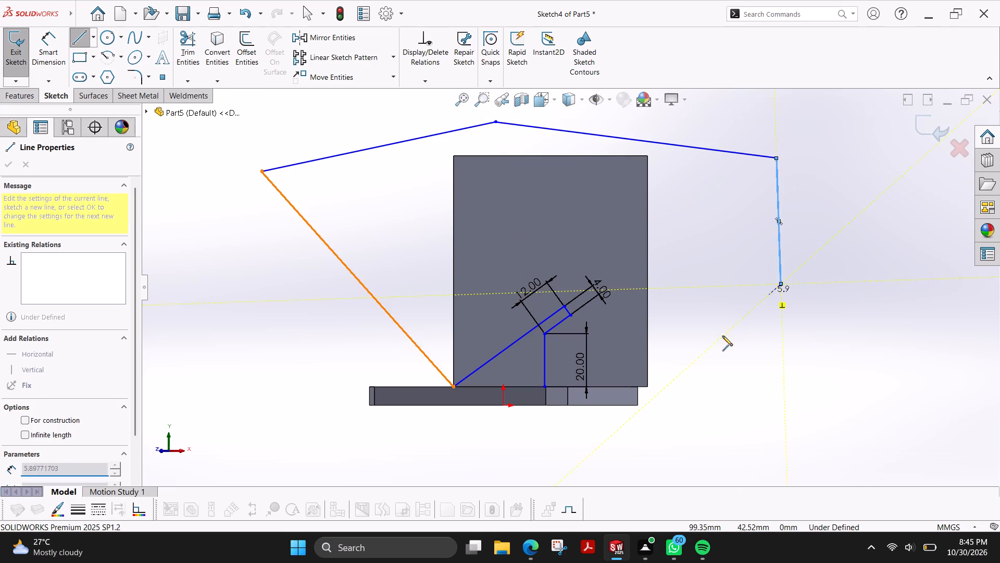
left_click(685, 372)
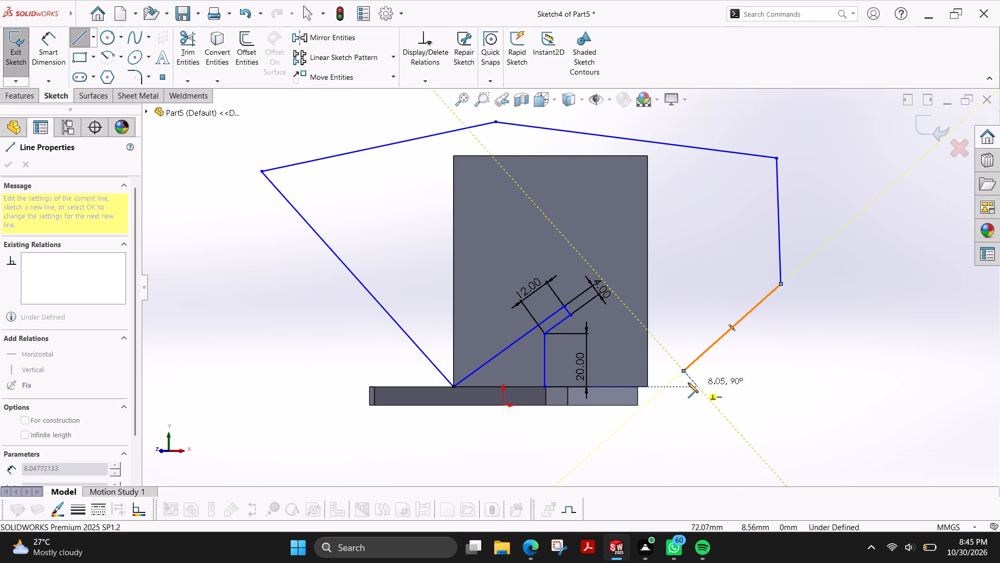
left_click(668, 384)
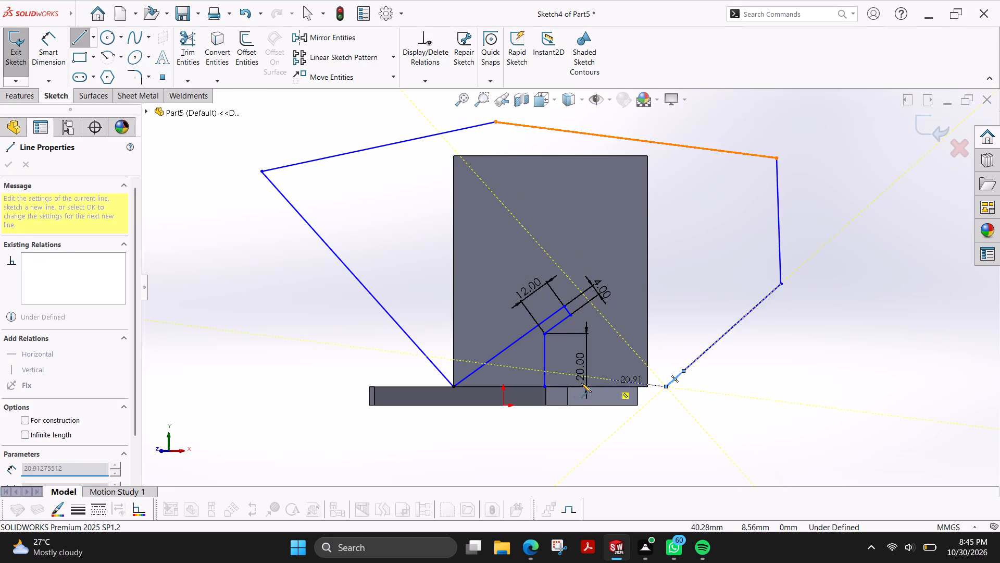
left_click(544, 387)
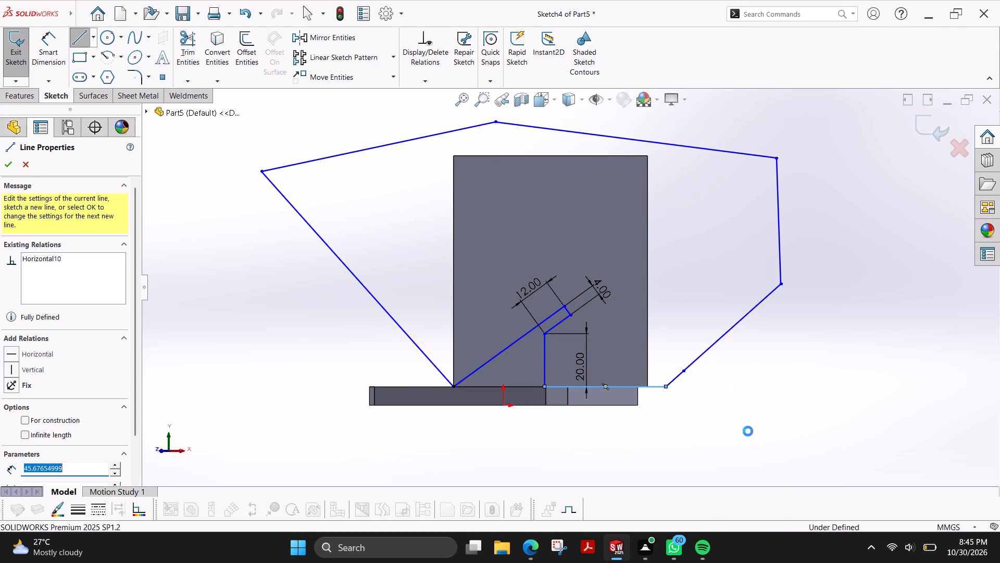
key("Escape")
Cut-extrude the closed profile blind to 87 mm through the upright block, leaving only the inclined arm and its support.
left_click(10, 91)
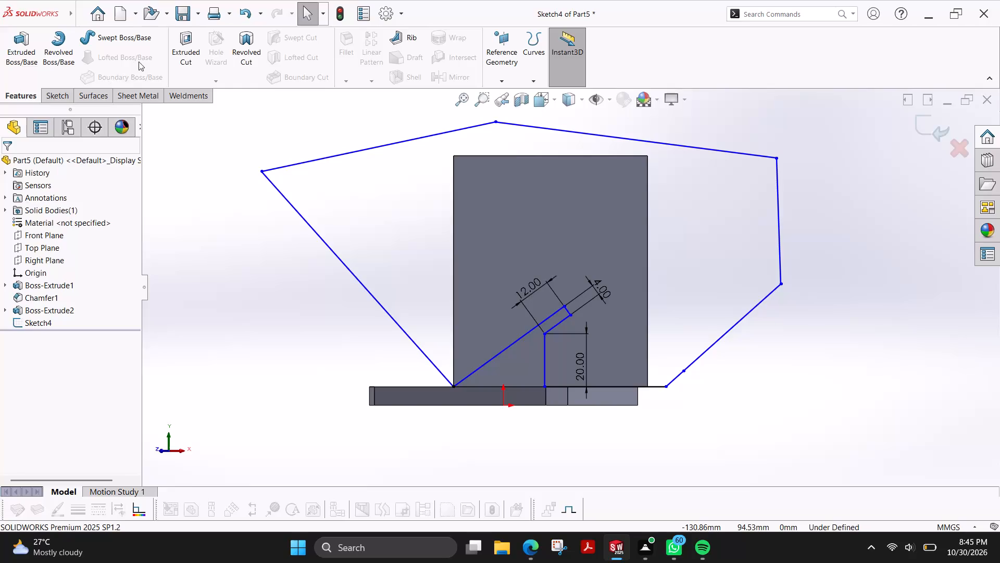
left_click(188, 51)
scroll(385, 278, "up", 2)
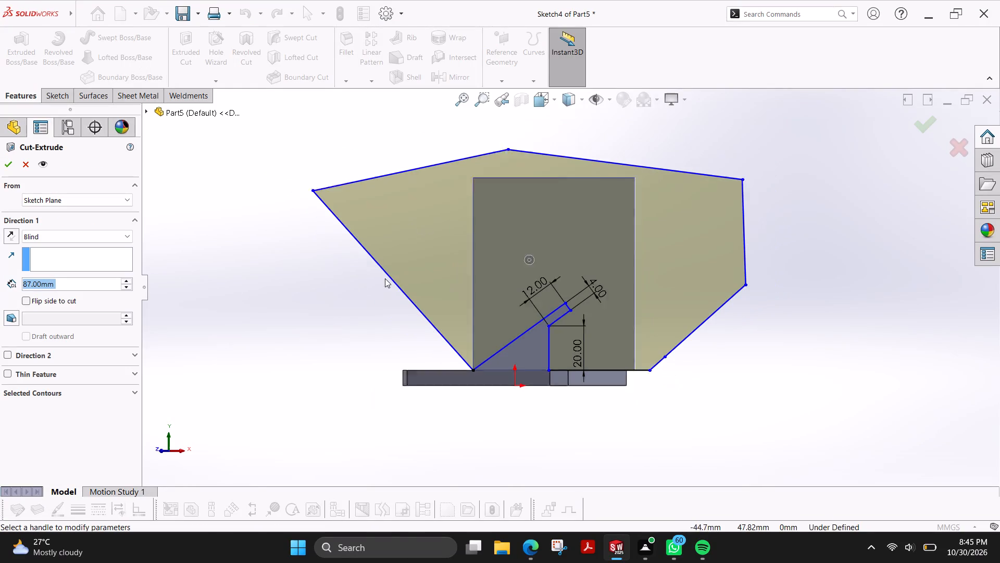
middle_click_drag(354, 247, 369, 301)
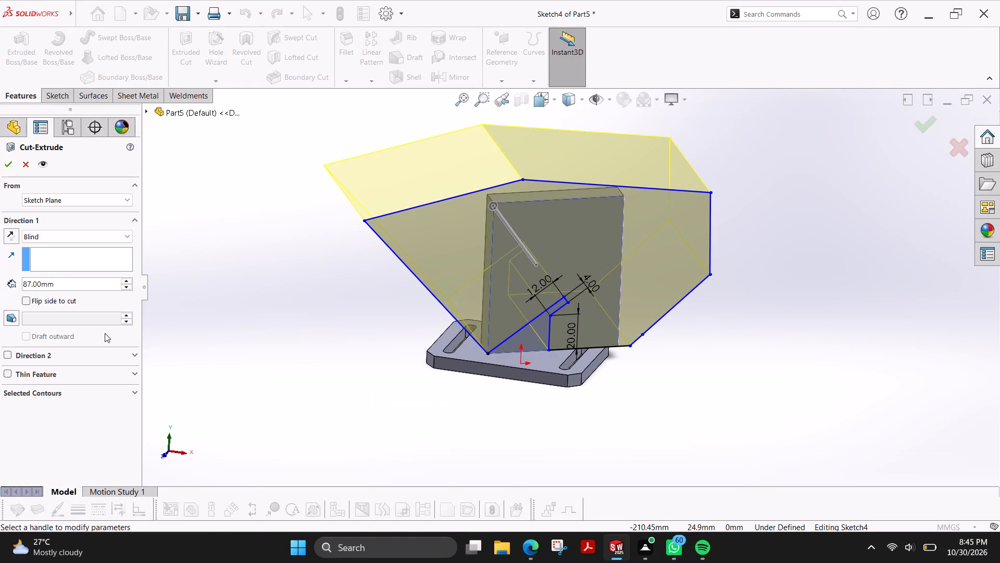
left_click(6, 161)
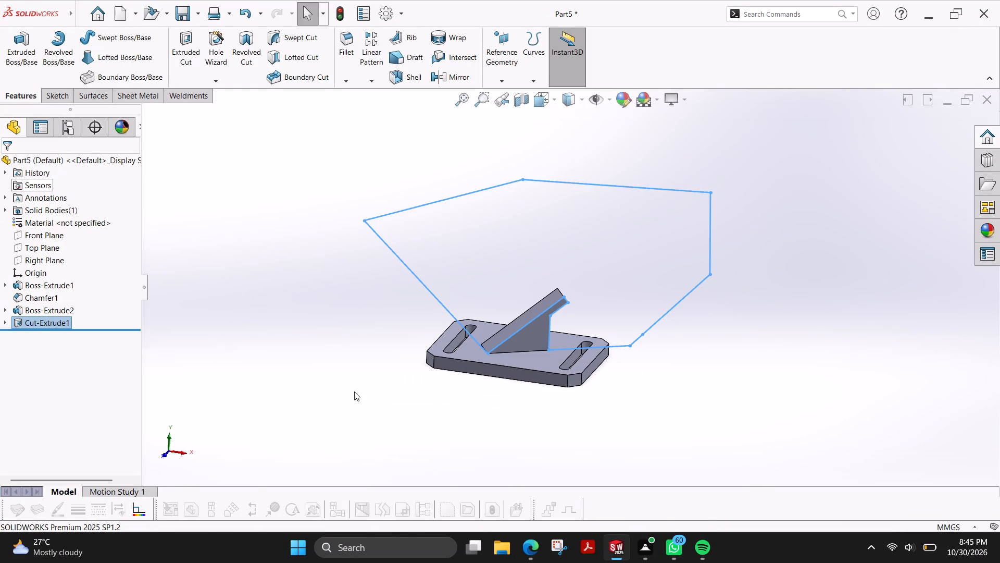
middle_click_drag(413, 396, 384, 378)
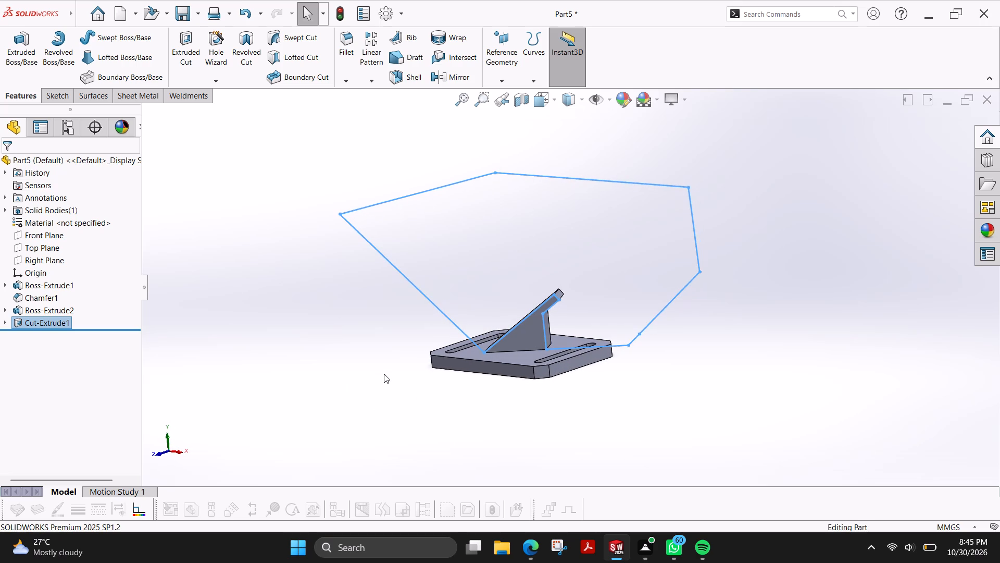
key("Escape")
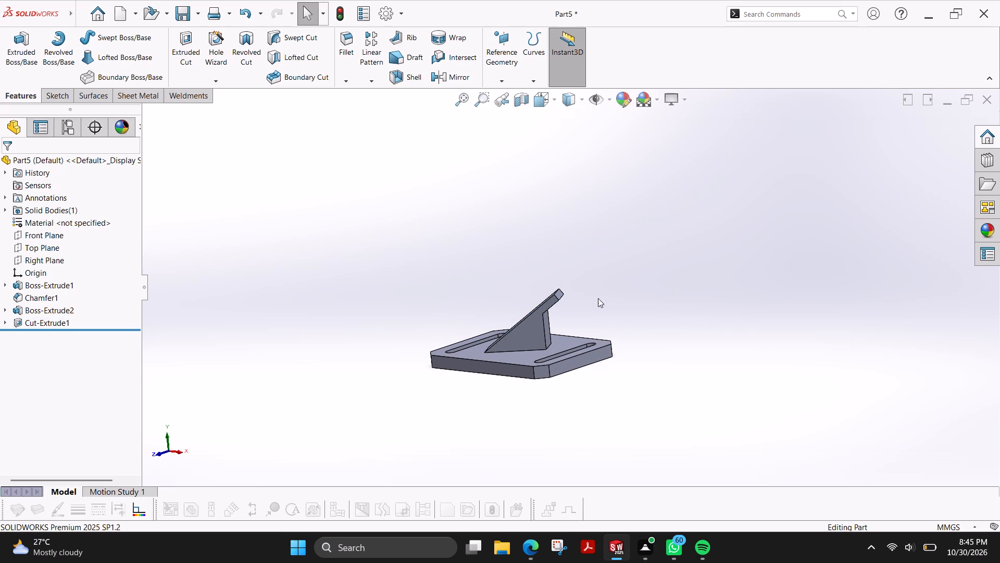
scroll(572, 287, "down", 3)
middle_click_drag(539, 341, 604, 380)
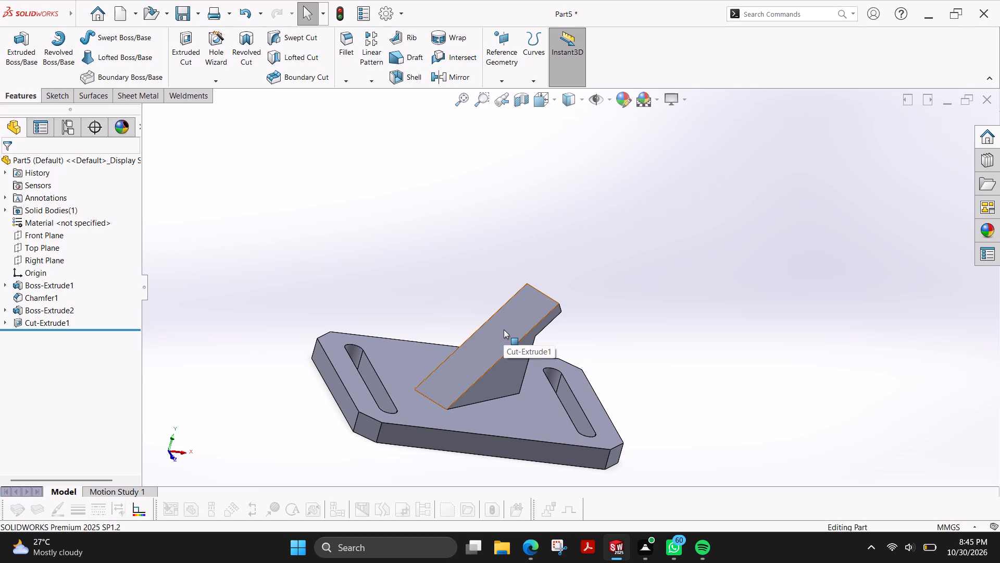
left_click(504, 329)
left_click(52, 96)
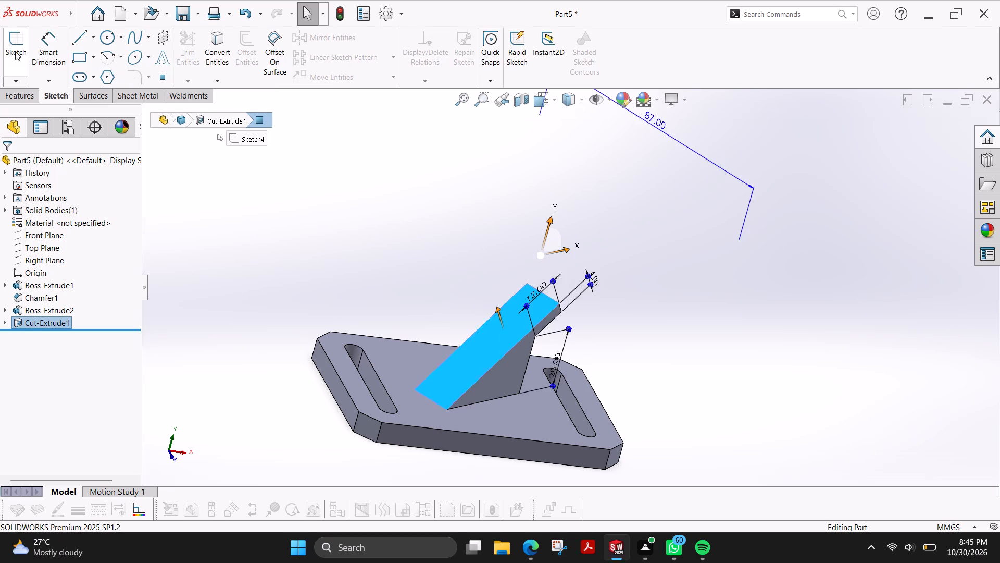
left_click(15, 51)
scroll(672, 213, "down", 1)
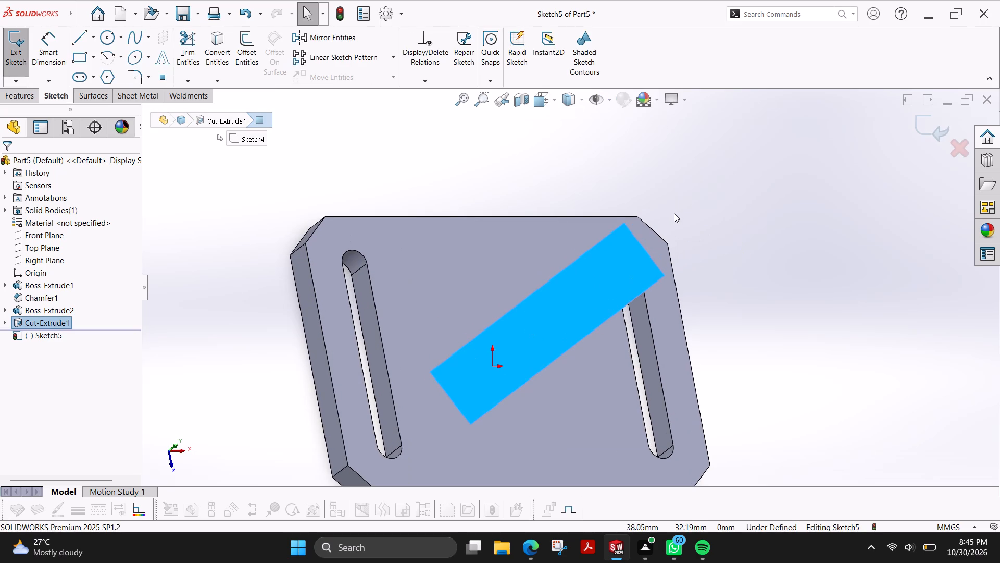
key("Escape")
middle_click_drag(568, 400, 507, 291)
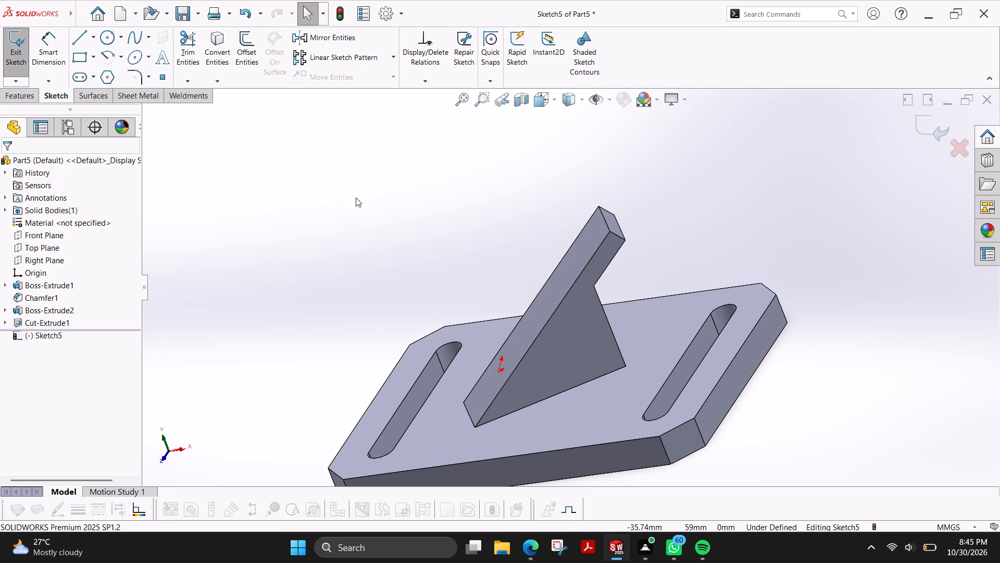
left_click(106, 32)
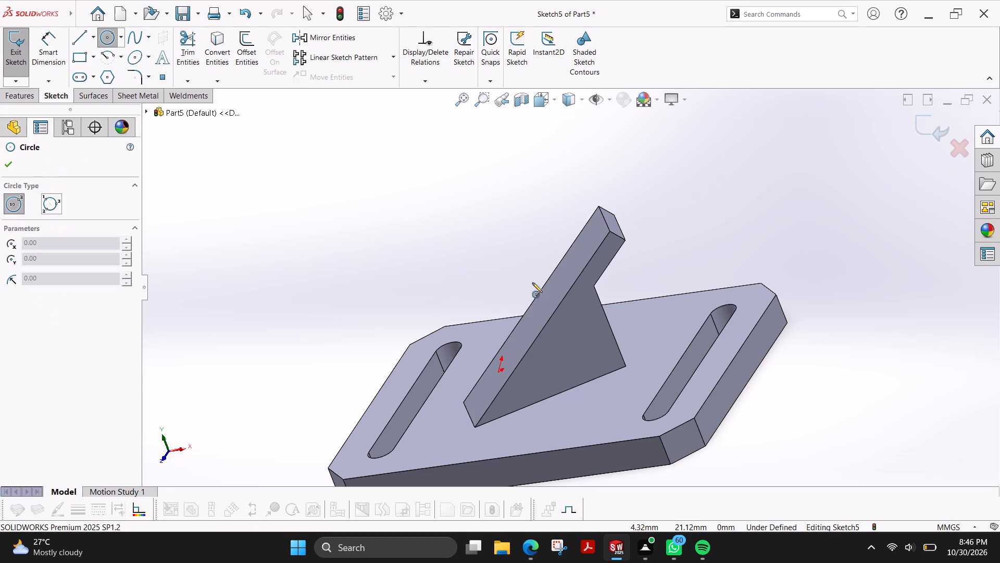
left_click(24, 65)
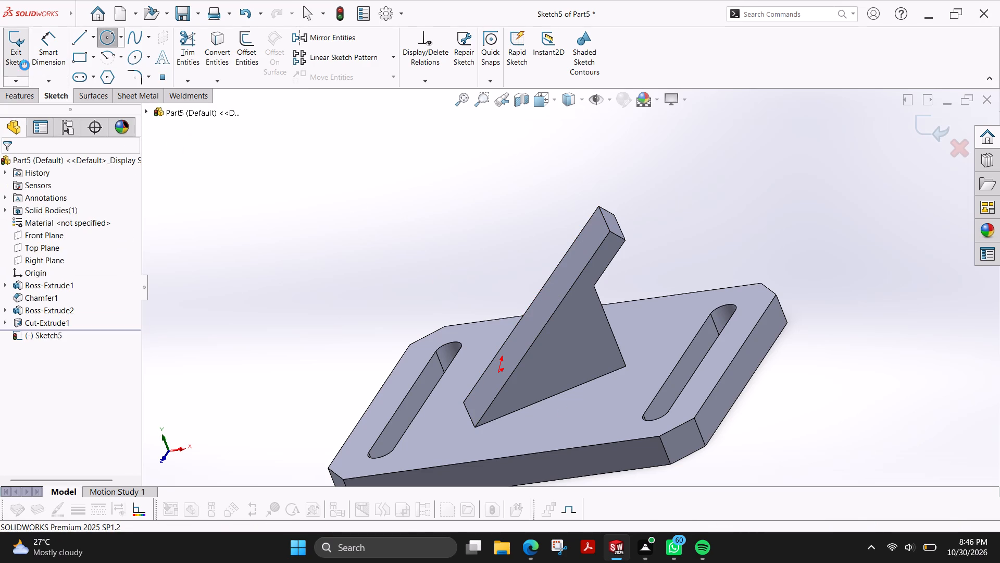
Sketch two concentric circles, radii about 8.7 and 4.1 mm, on the arm's inclined upper face near its raised end.
left_click(8, 53)
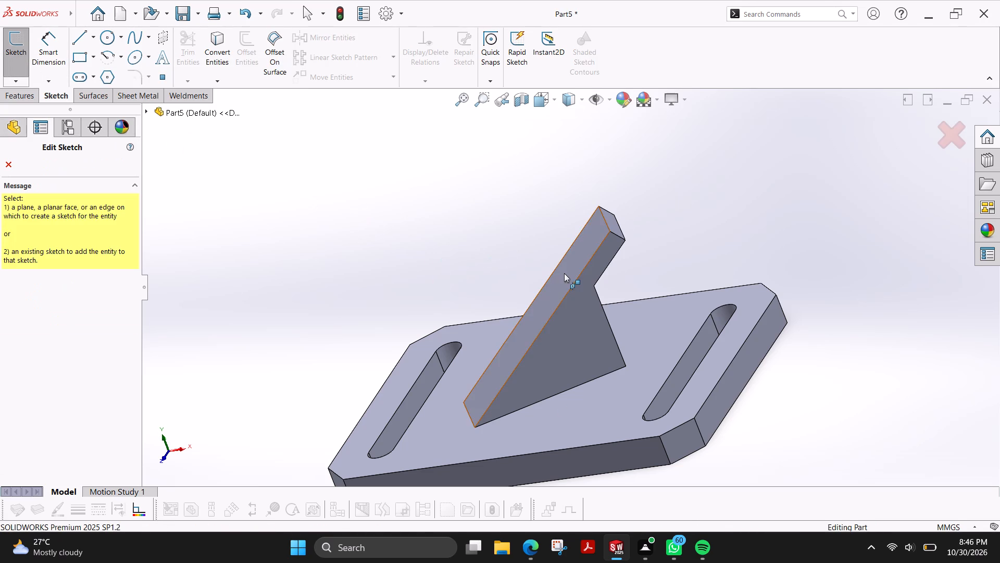
left_click(564, 273)
left_click(106, 34)
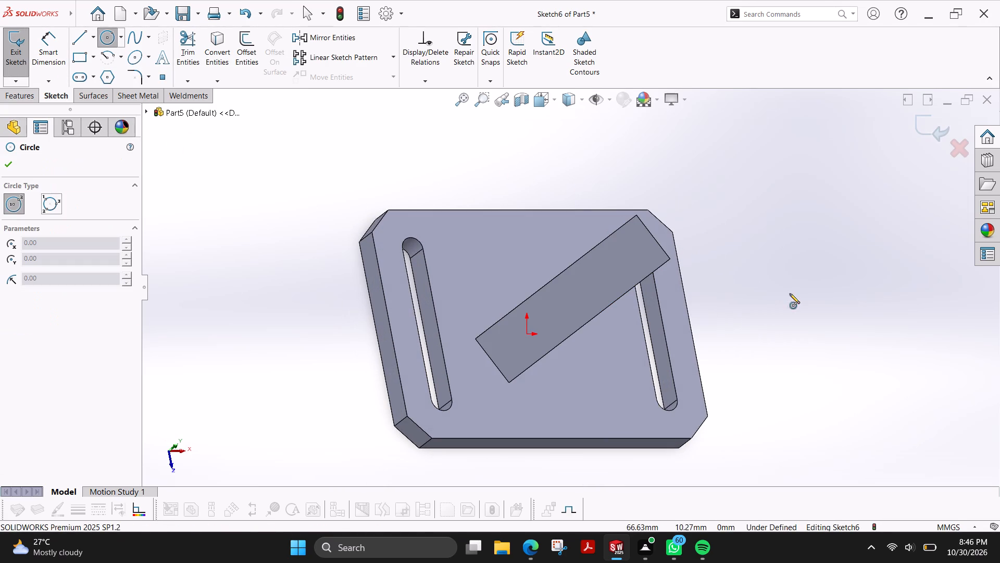
scroll(784, 298, "down", 2)
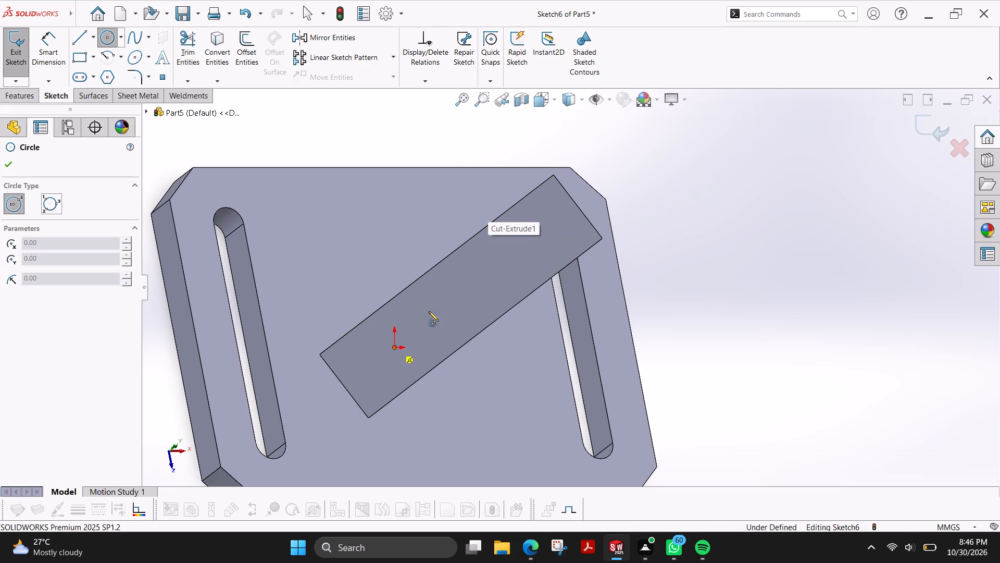
left_click(539, 237)
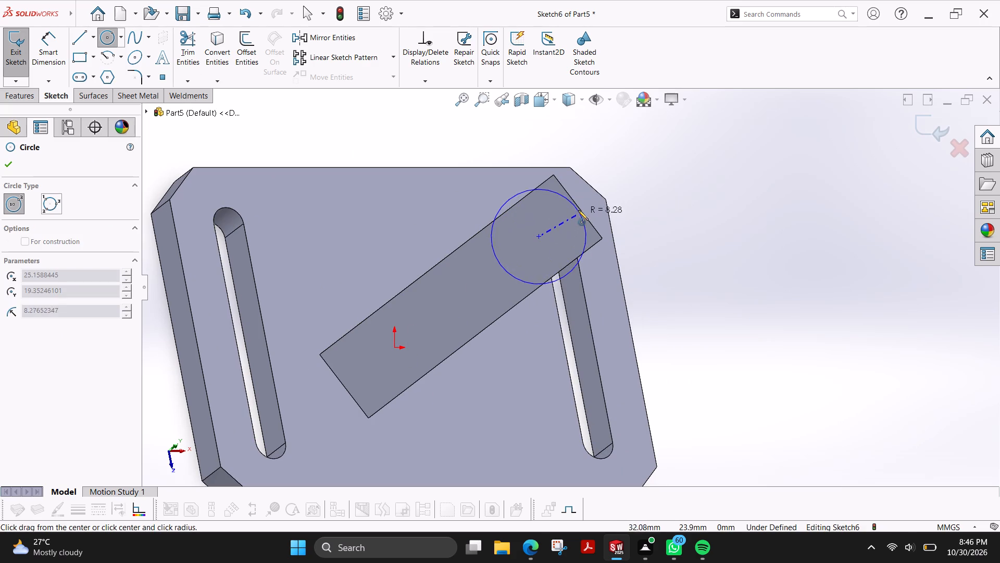
left_click(574, 204)
left_click(537, 237)
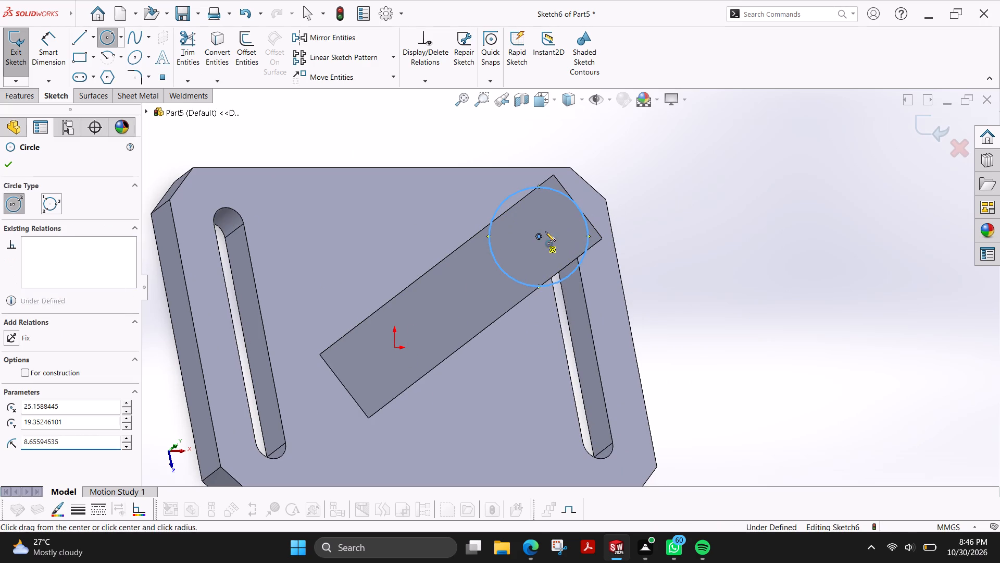
left_click(556, 221)
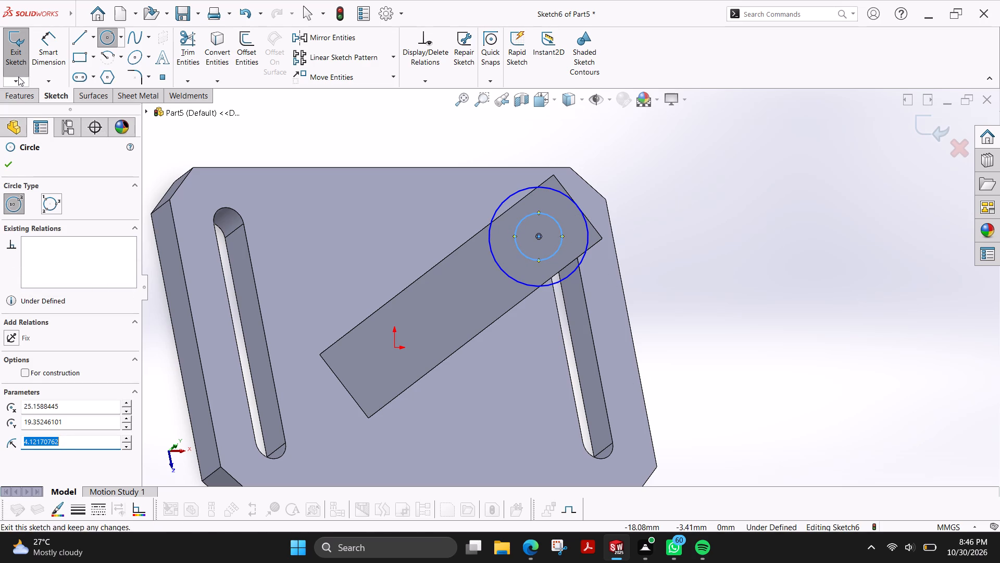
Dimension the outer circle's diameter as 14 mm and the inner circle's diameter as 8 mm.
left_click(52, 55)
left_click(585, 248)
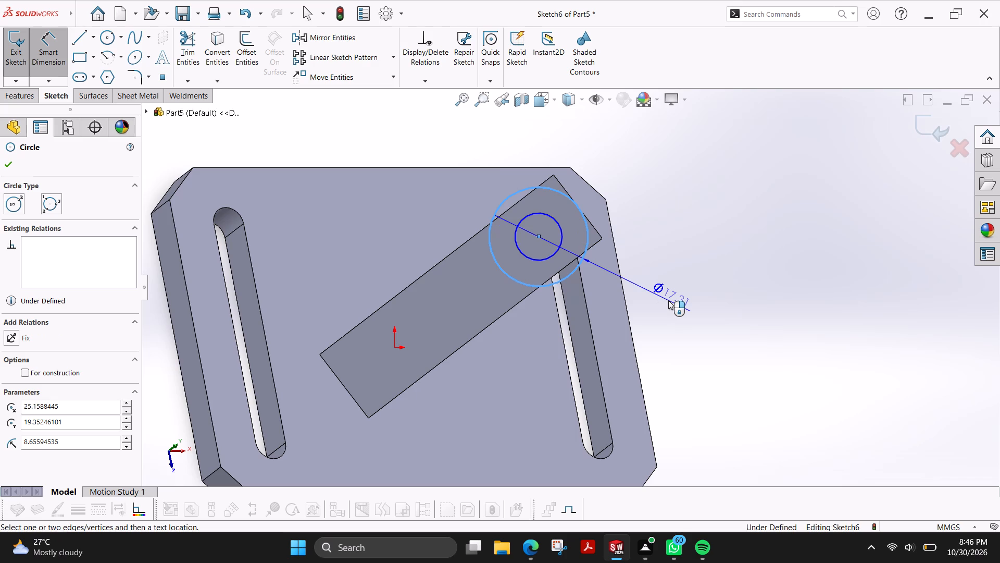
left_click(668, 300)
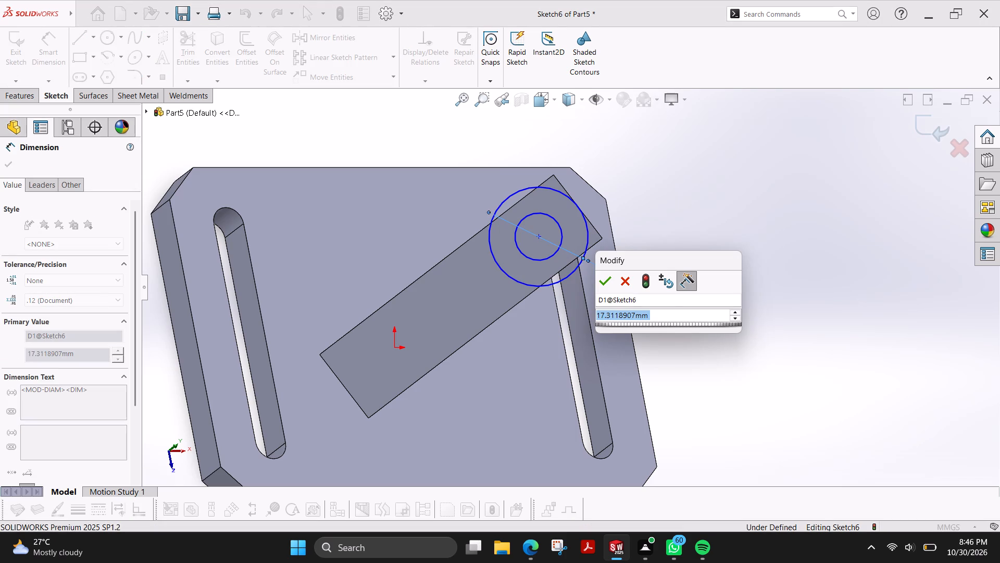
type("14")
key("Return")
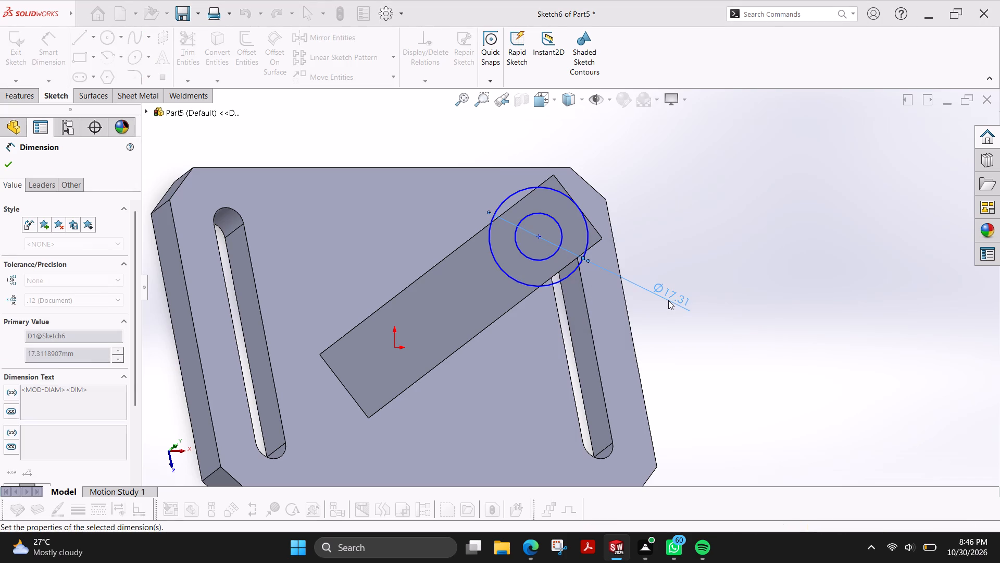
left_click(559, 229)
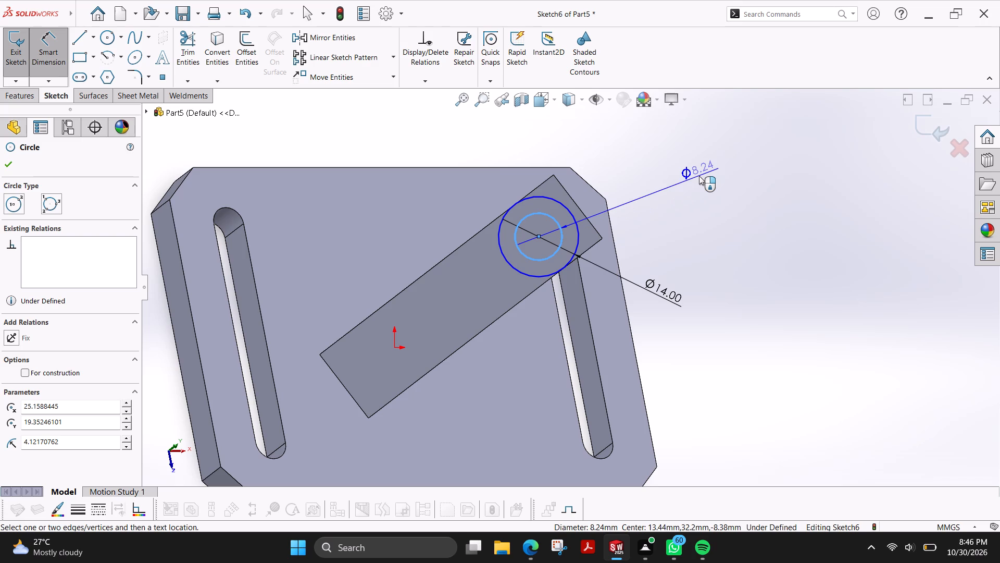
left_click(699, 176)
key("8")
key("Return")
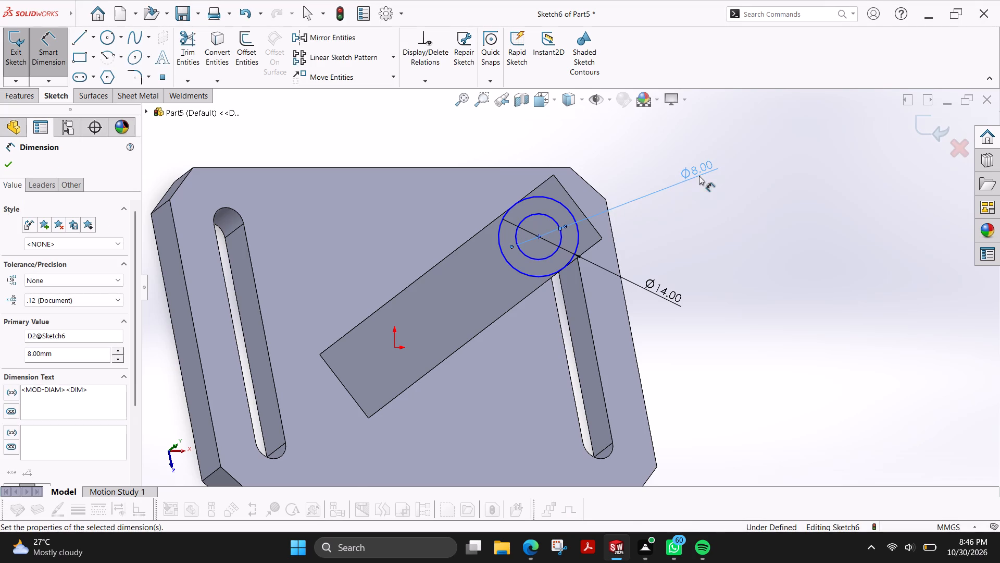
scroll(598, 229, "down", 6)
scroll(452, 211, "up", 5)
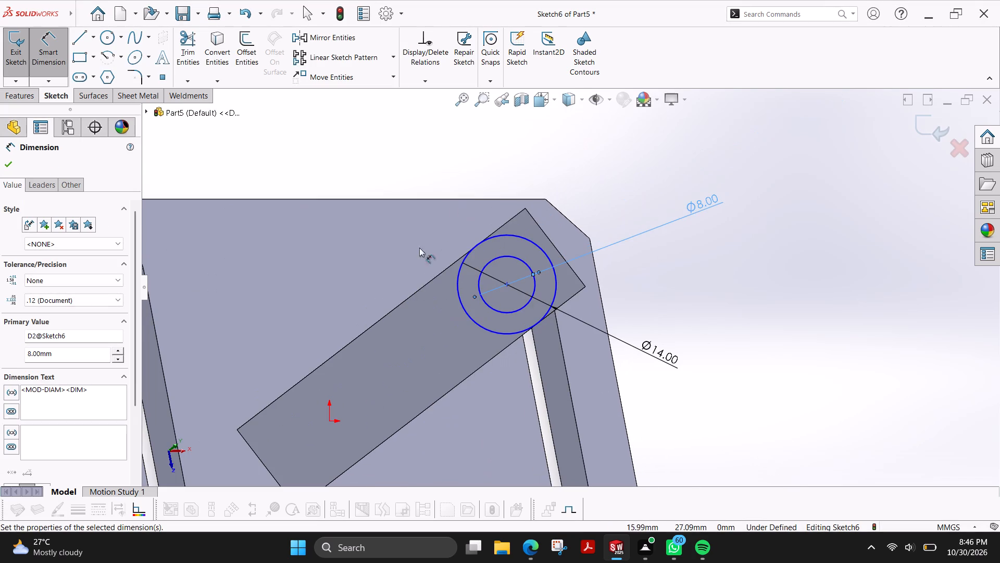
left_click(8, 166)
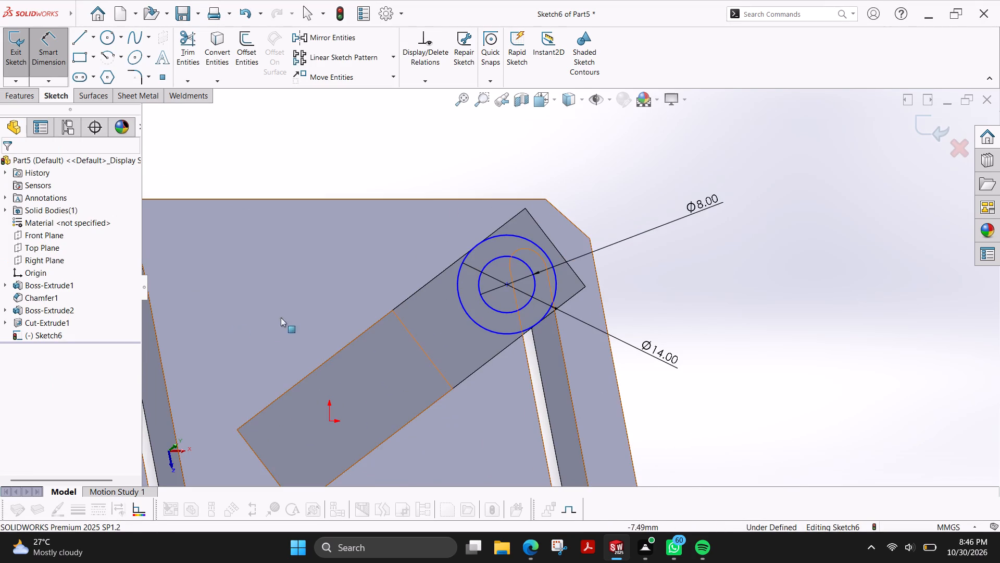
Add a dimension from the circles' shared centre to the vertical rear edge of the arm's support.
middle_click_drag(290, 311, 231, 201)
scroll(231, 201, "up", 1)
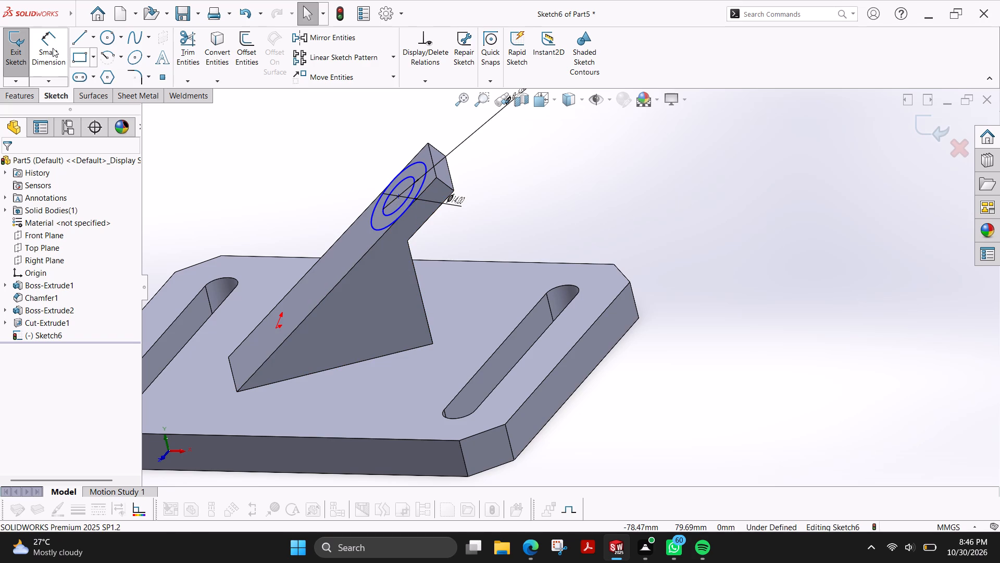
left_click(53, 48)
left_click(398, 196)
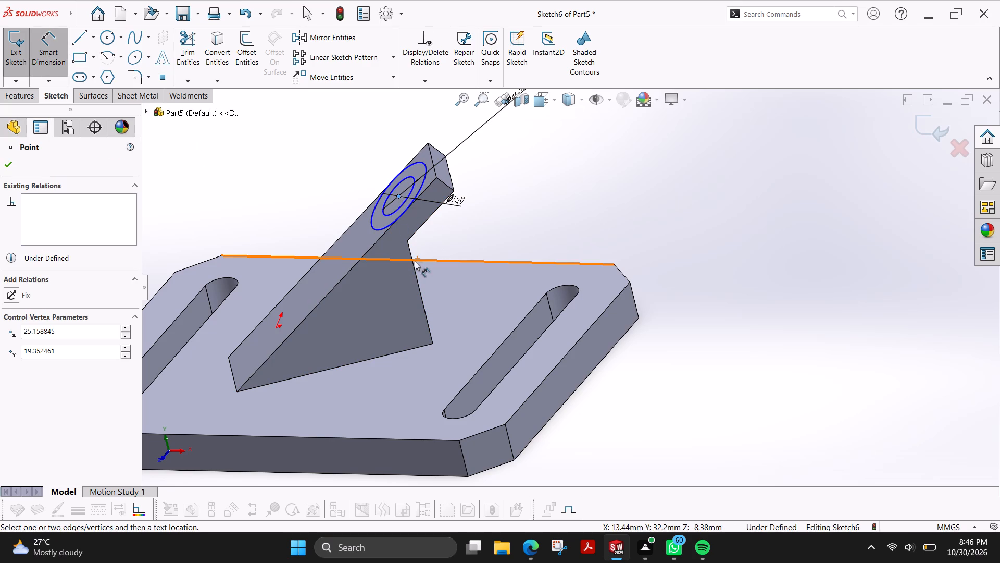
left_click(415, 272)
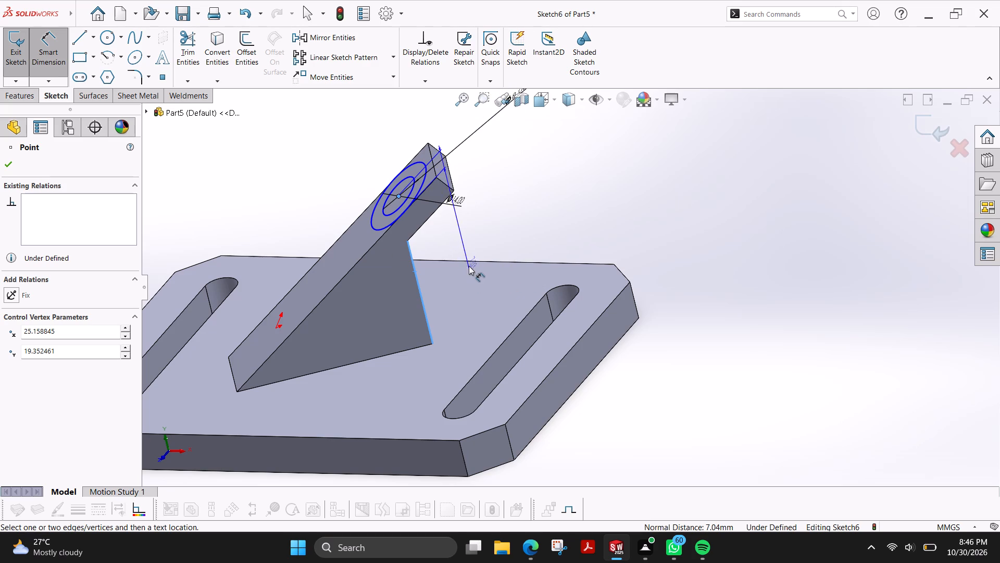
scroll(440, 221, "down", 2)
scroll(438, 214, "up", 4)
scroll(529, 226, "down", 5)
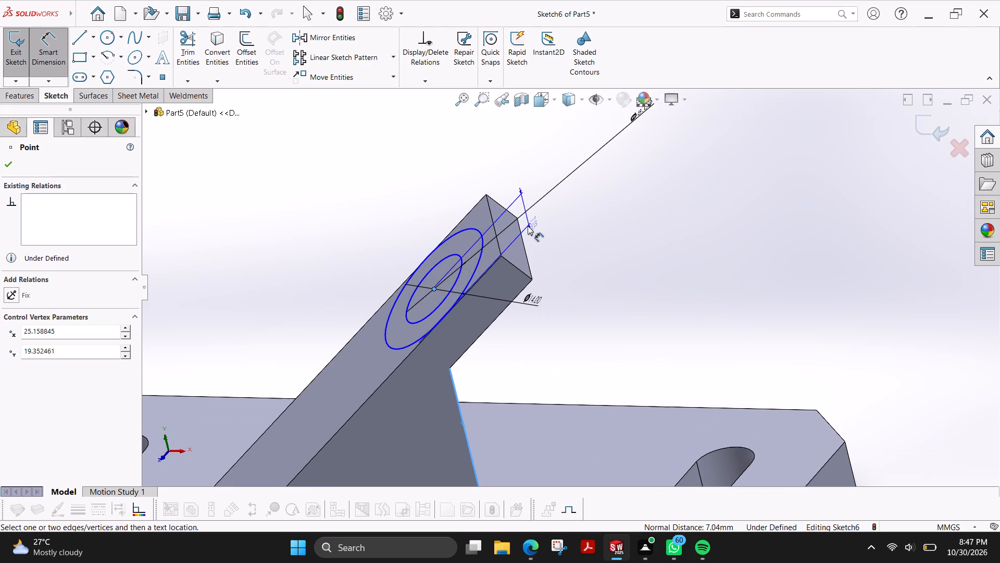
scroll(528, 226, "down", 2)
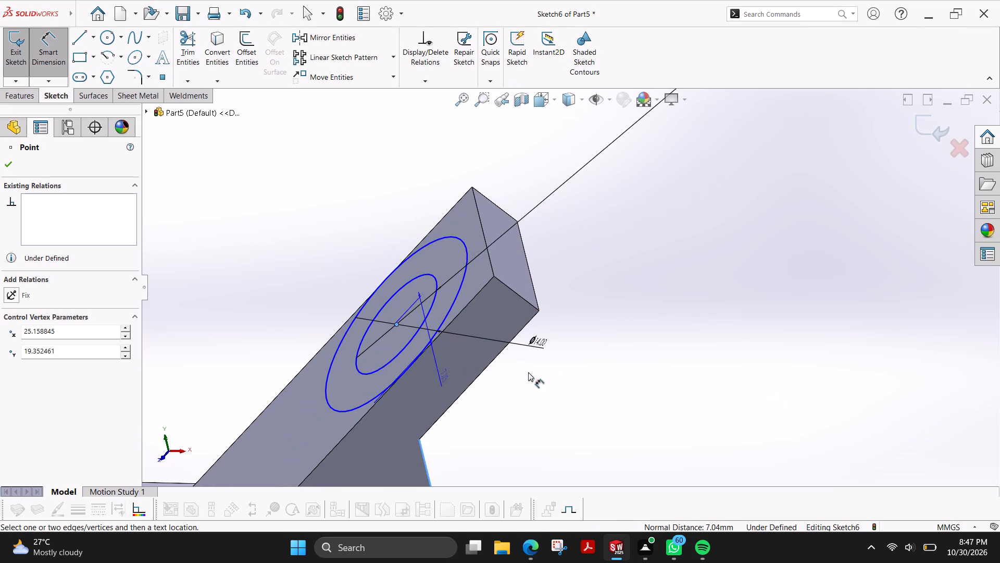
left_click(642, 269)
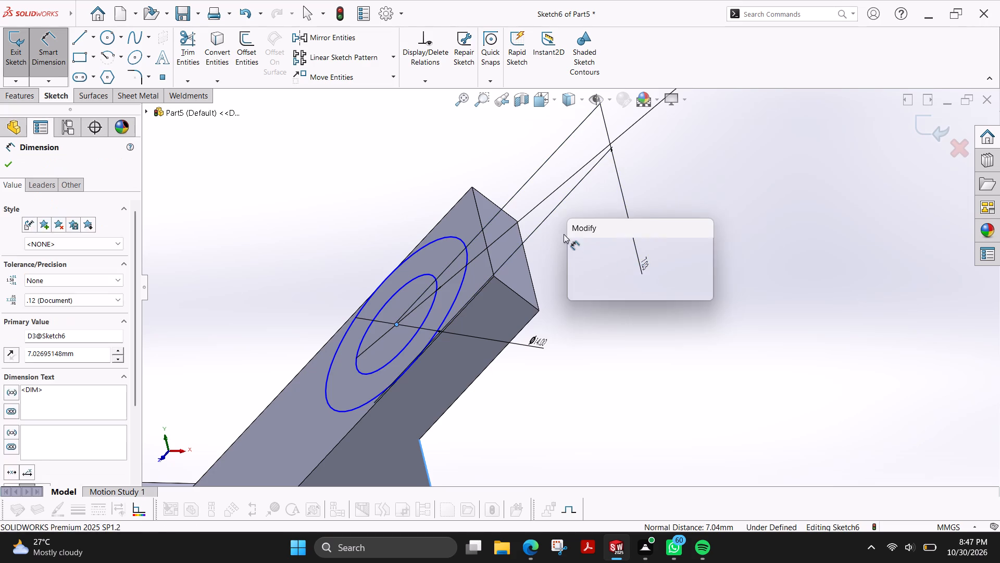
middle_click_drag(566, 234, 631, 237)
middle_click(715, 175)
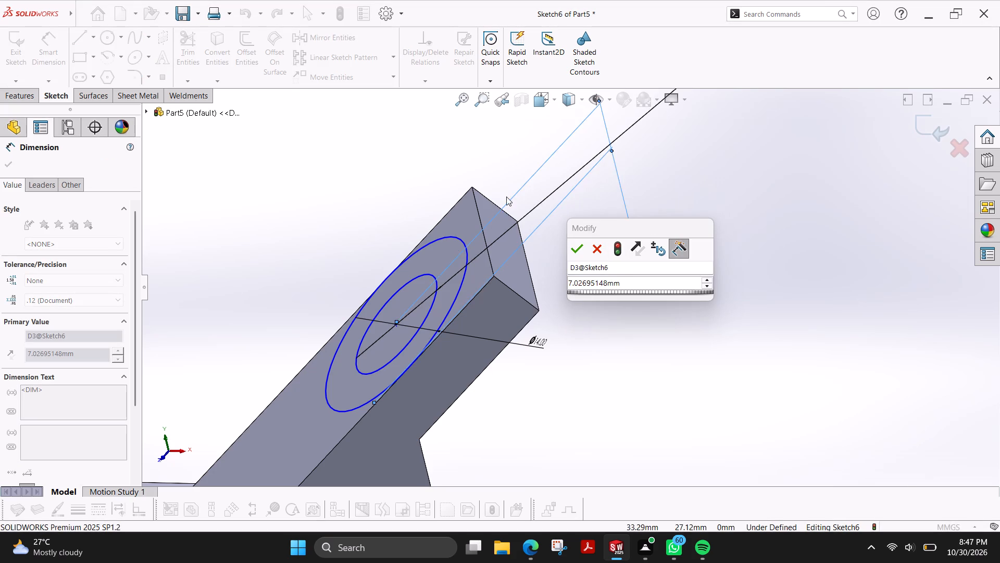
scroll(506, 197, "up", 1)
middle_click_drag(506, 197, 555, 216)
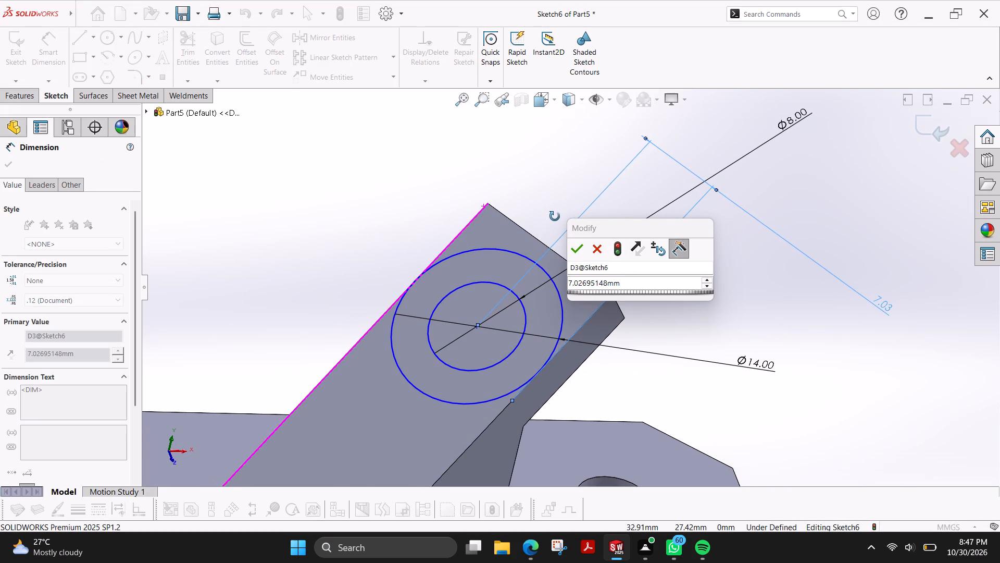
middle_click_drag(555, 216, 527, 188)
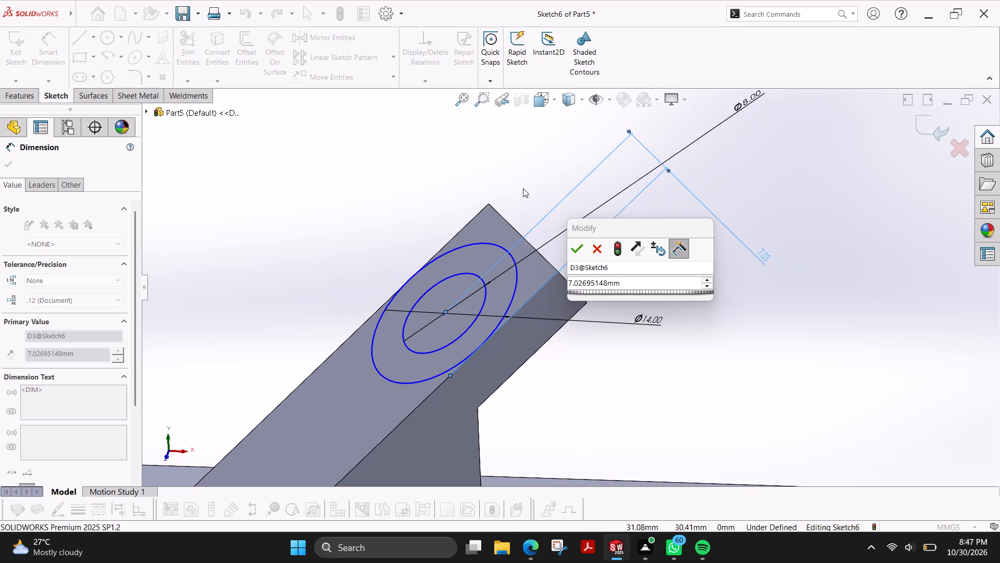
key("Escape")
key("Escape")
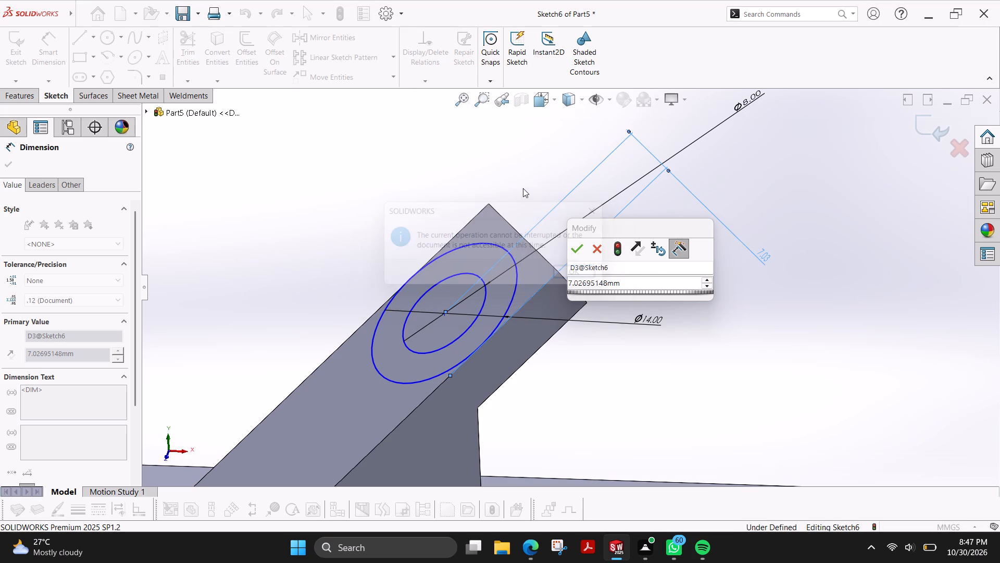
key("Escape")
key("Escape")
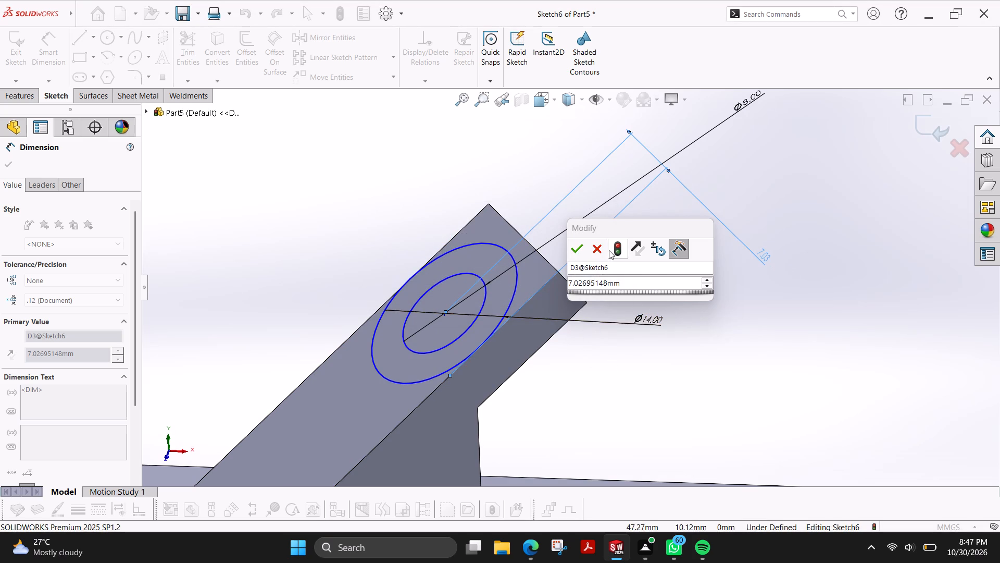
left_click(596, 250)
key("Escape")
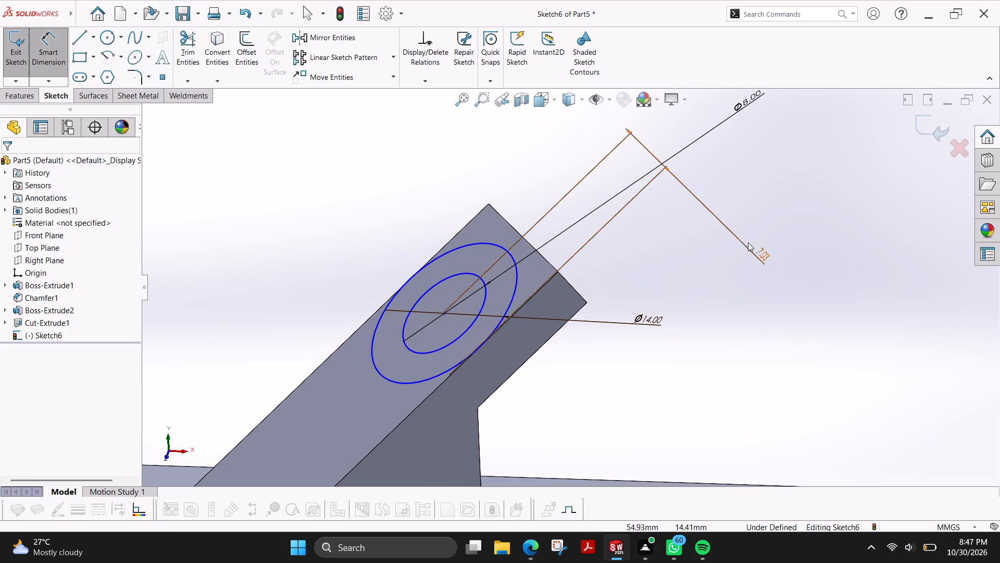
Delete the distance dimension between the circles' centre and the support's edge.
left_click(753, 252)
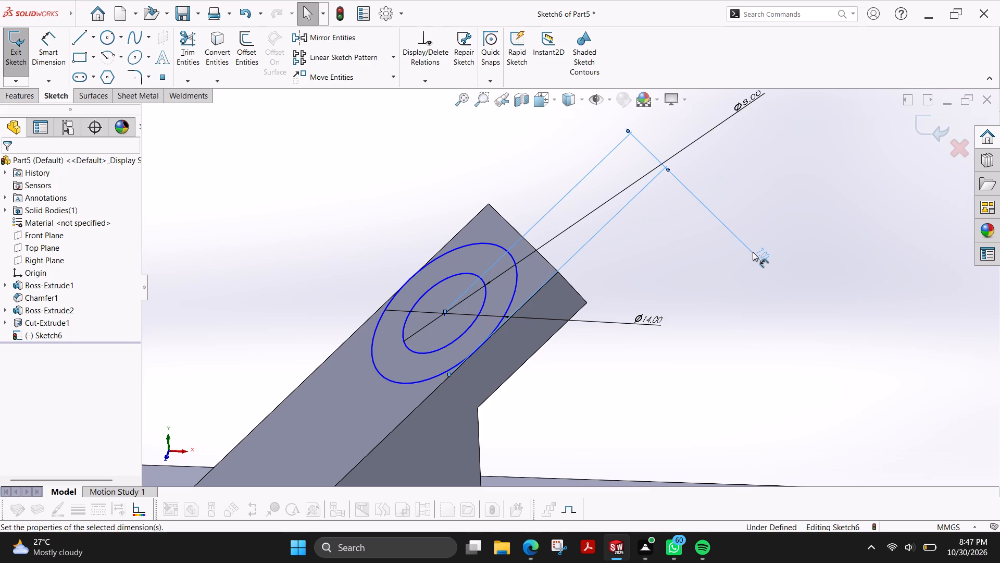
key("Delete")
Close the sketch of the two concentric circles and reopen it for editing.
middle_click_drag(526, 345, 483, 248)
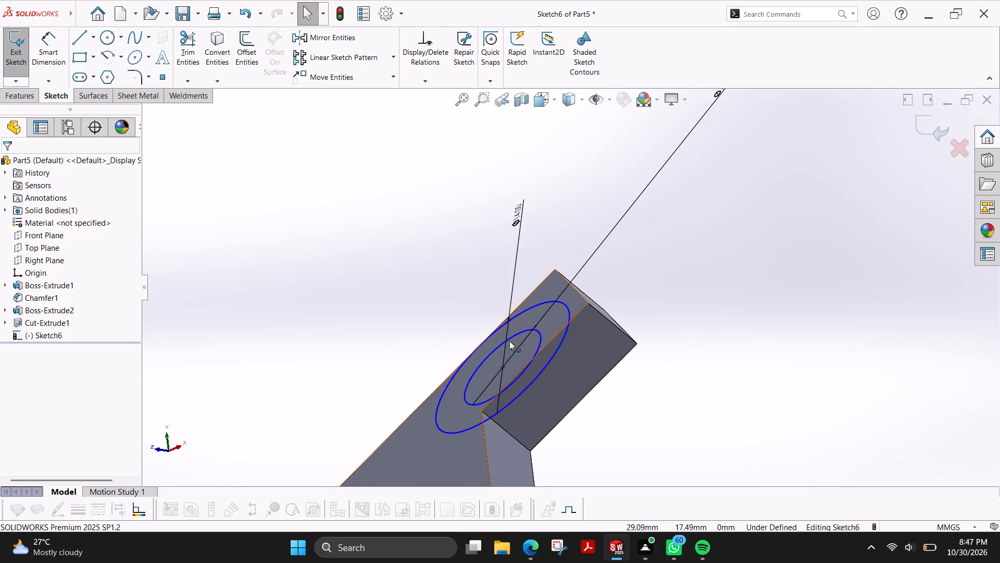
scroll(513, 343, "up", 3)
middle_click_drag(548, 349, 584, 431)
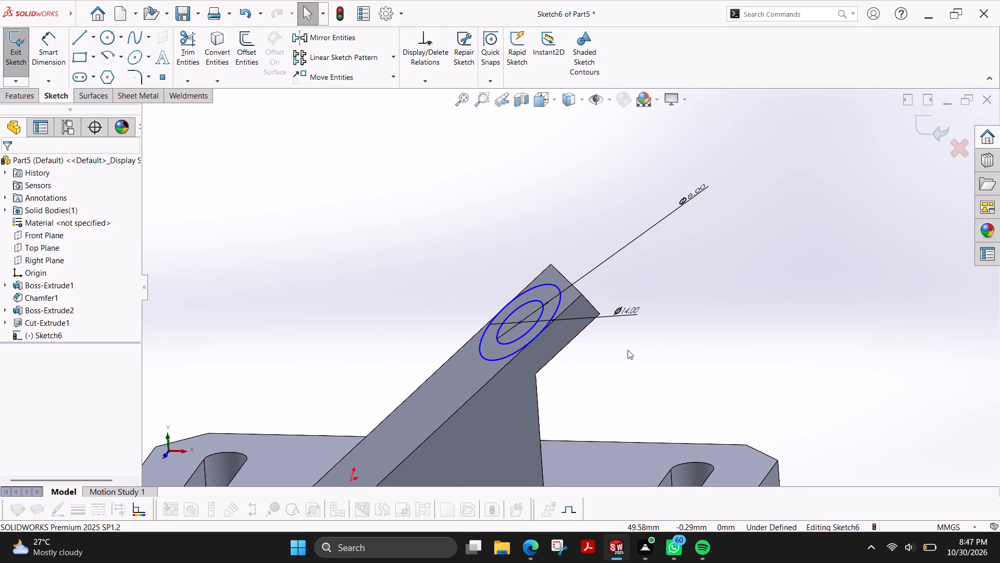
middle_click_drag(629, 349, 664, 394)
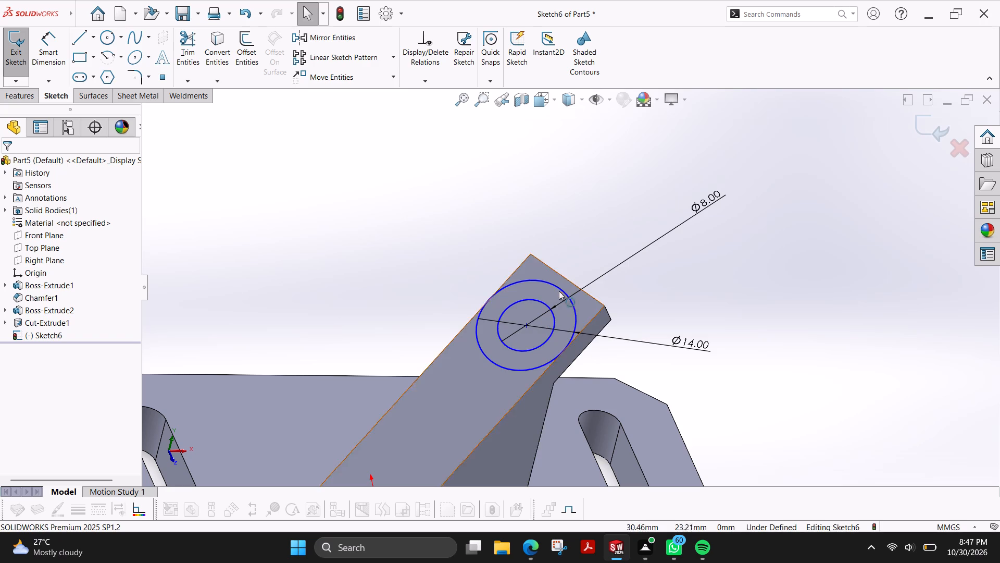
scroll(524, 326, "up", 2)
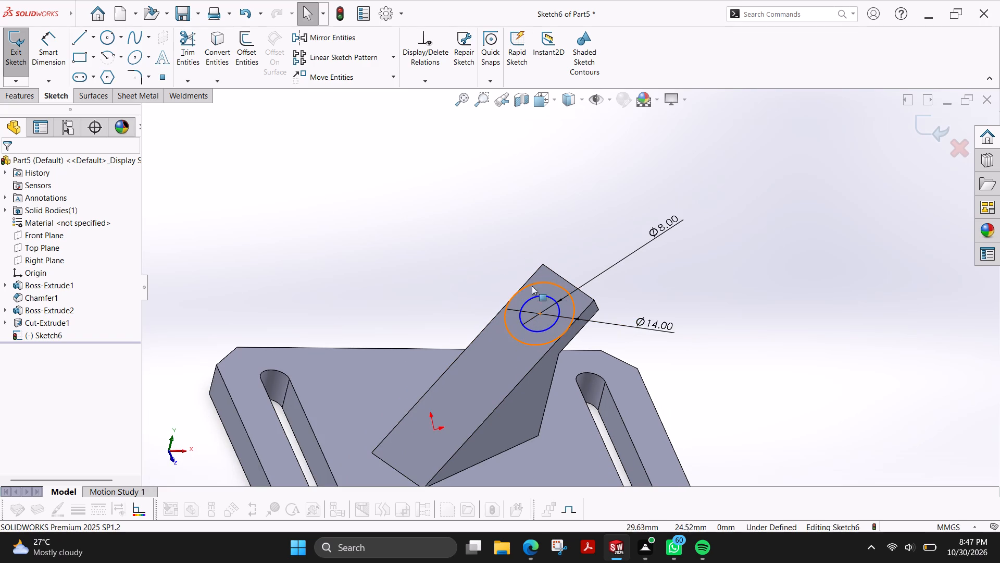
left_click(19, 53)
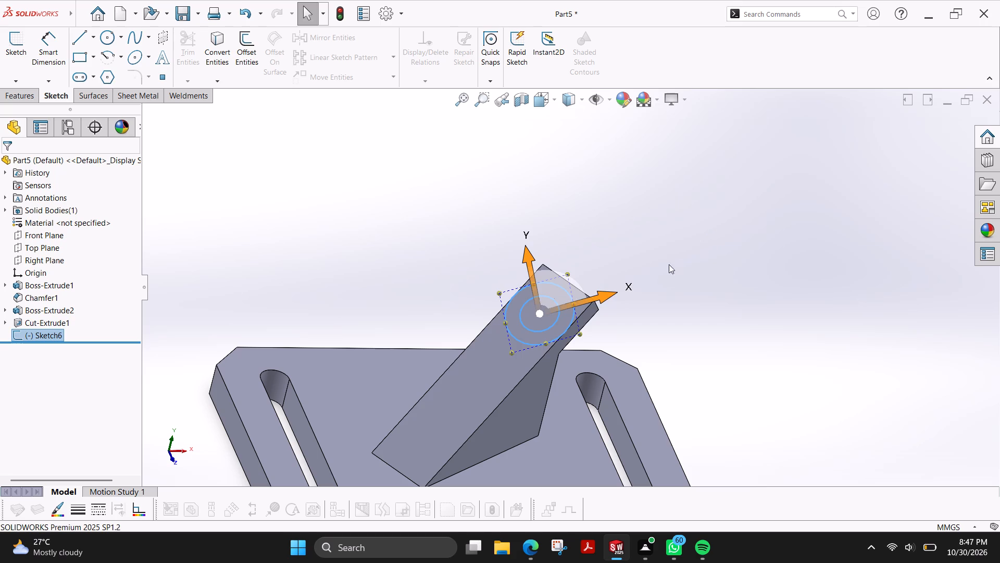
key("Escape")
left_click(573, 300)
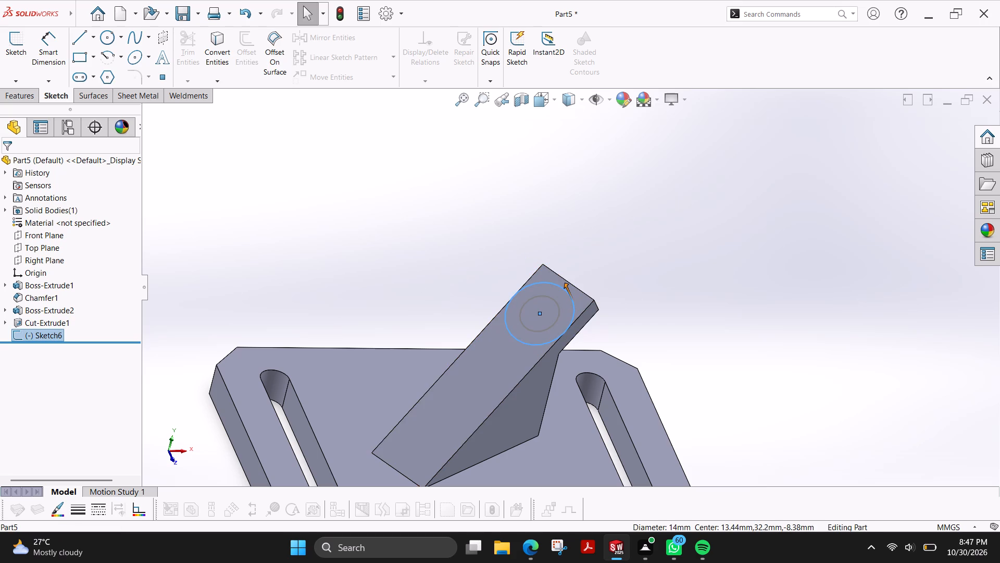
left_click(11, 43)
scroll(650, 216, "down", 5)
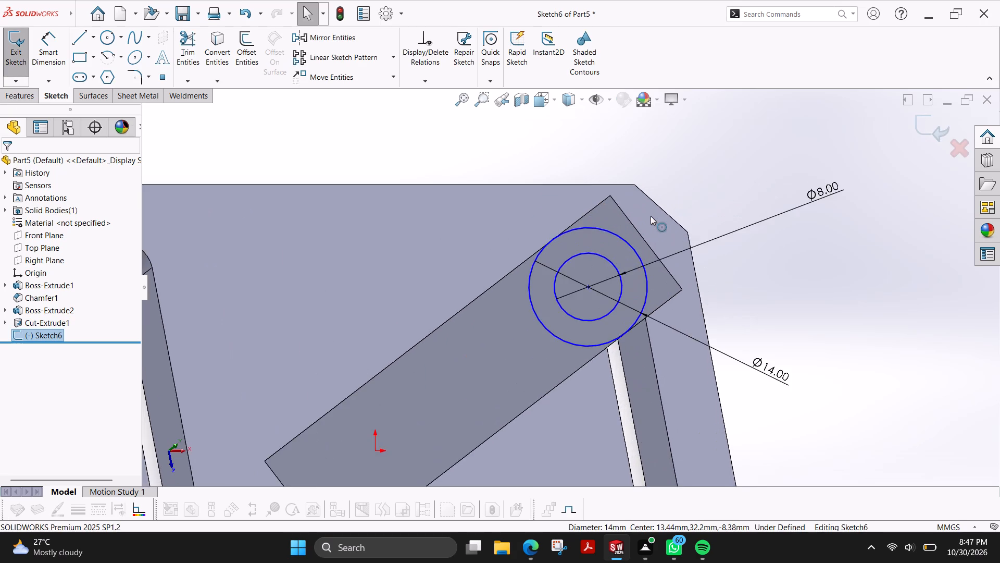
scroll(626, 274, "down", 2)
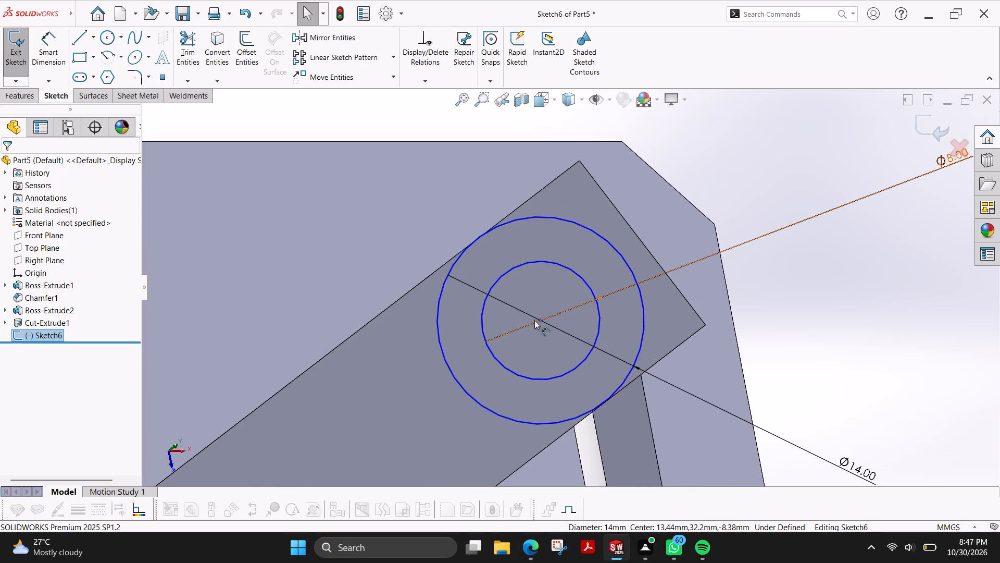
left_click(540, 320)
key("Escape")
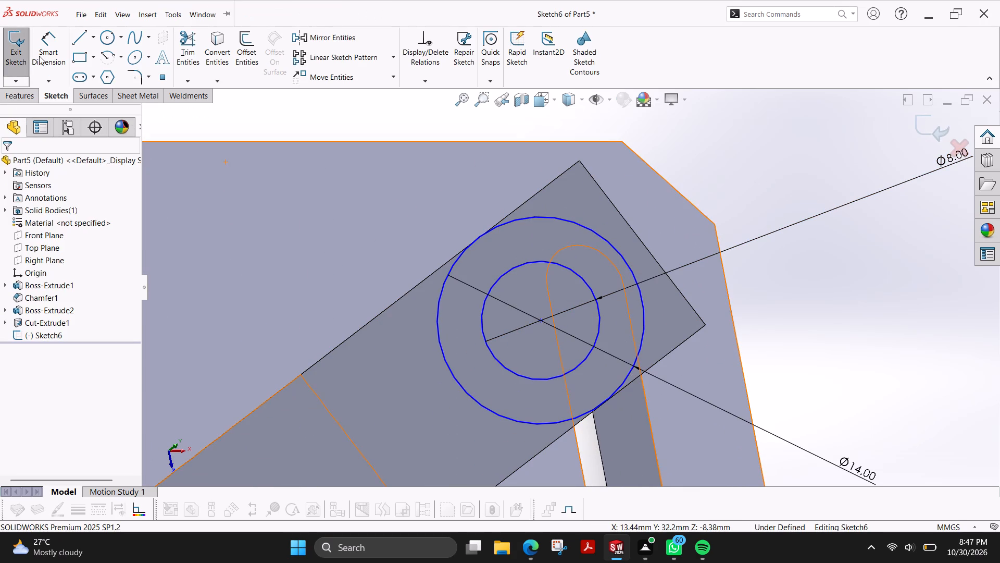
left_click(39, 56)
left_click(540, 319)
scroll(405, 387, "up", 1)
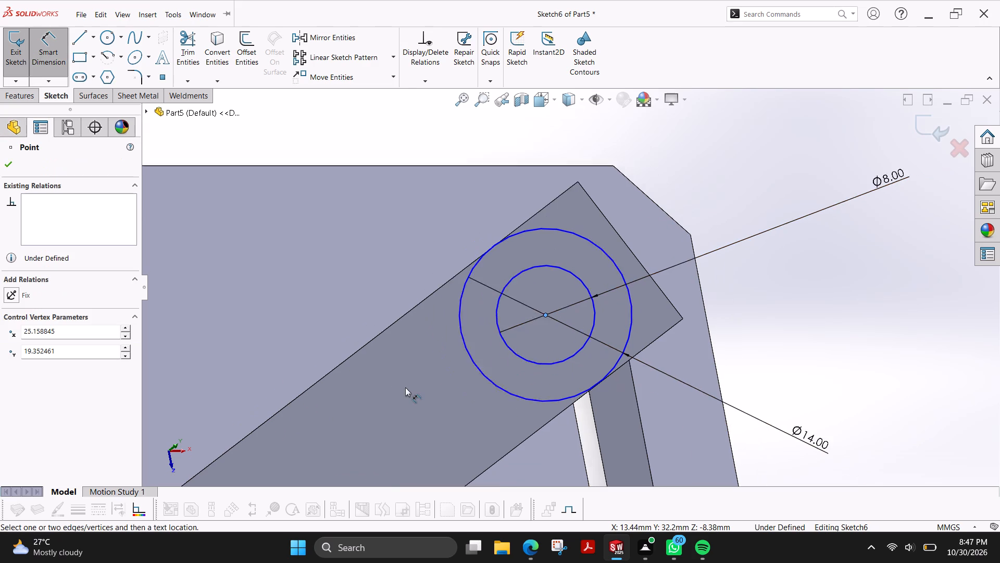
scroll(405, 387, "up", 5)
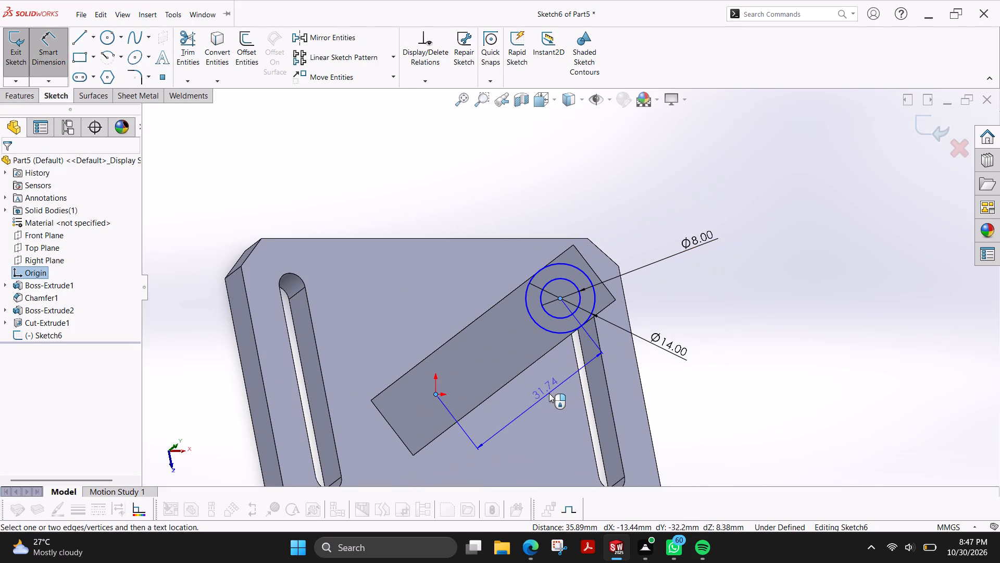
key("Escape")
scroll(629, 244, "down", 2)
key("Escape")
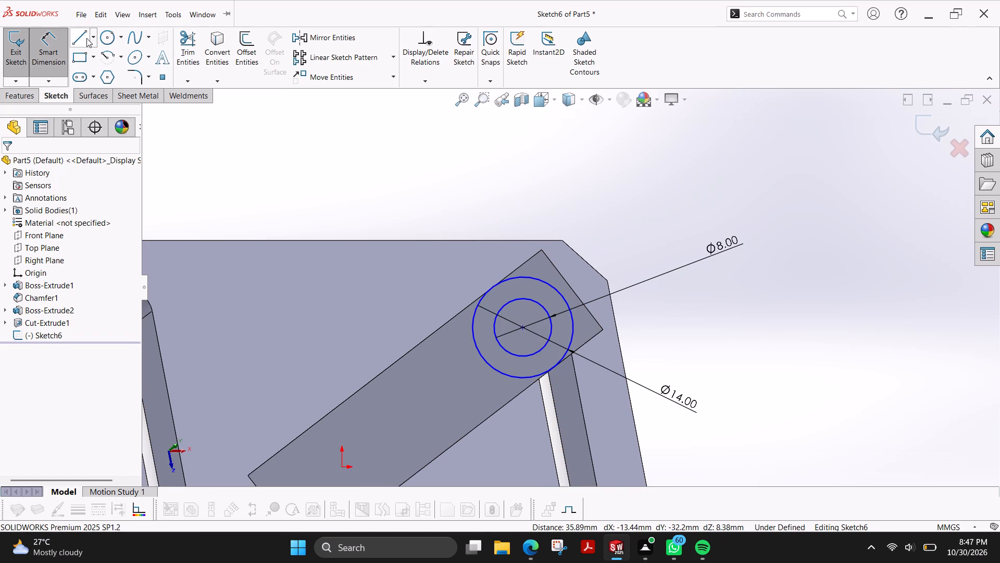
Sketch a 7 mm line from the circles' centre to the outer circle, continued by a tangent line about 11.5 mm long past the plate edge.
left_click(84, 38)
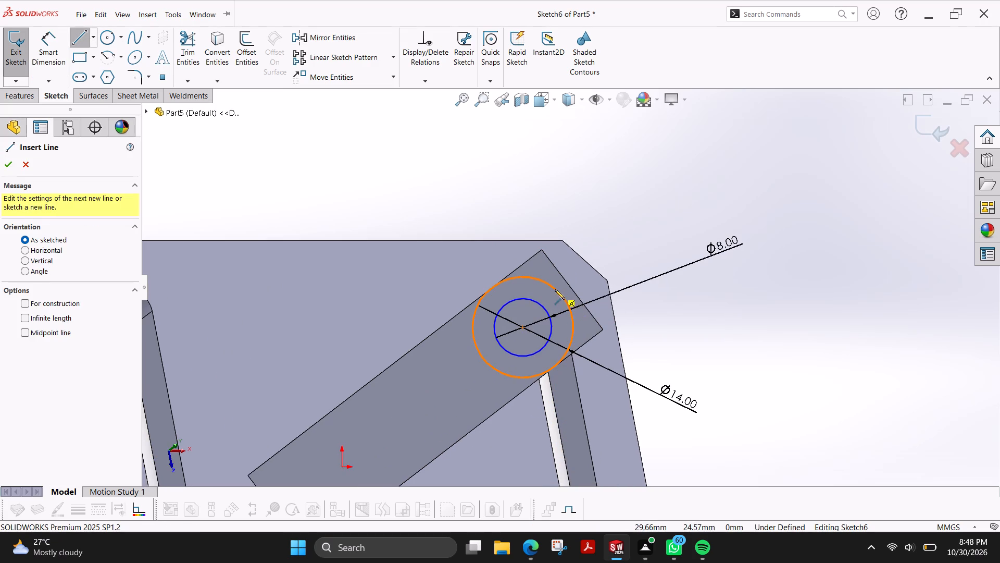
left_click(522, 327)
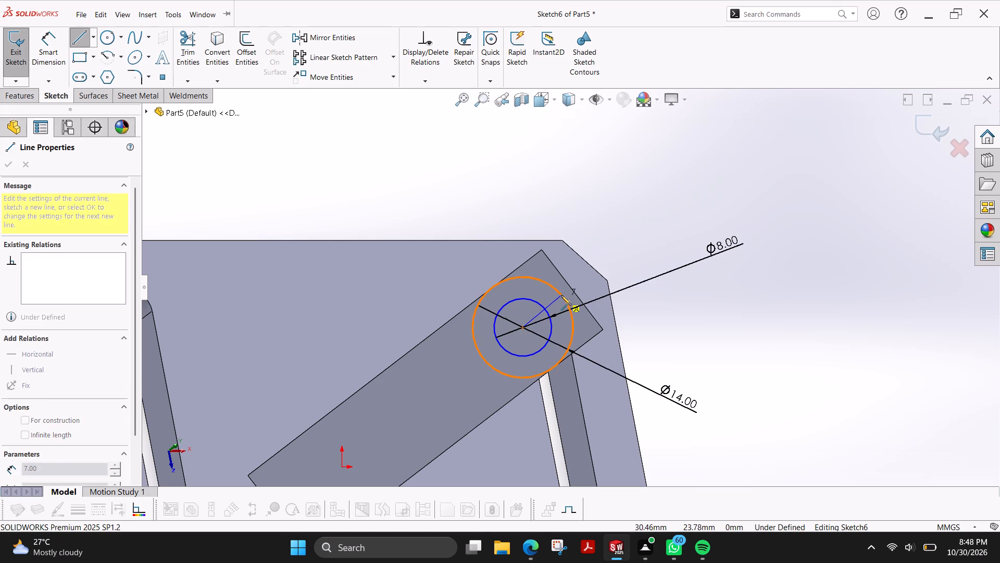
left_click(559, 292)
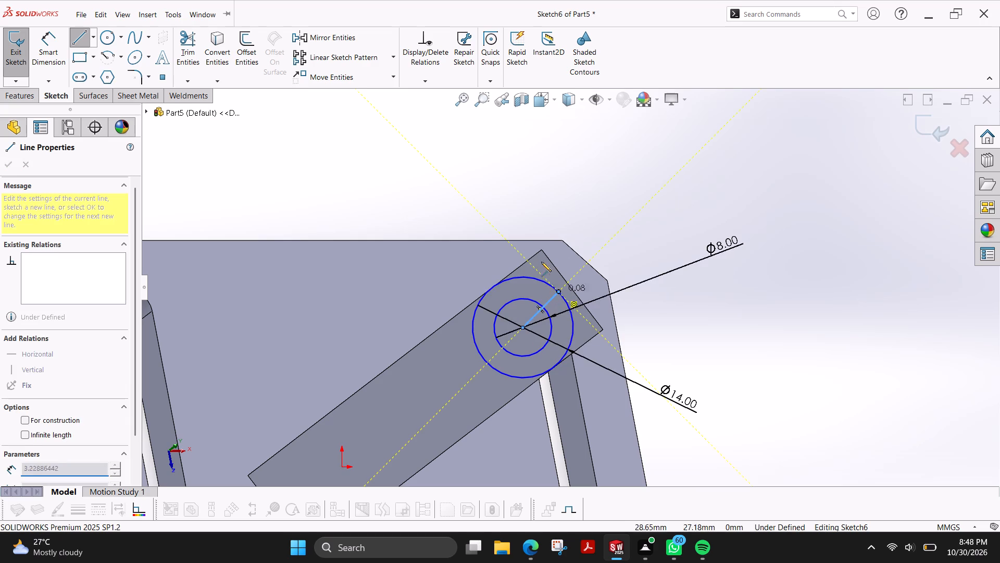
left_click(499, 235)
key("Escape")
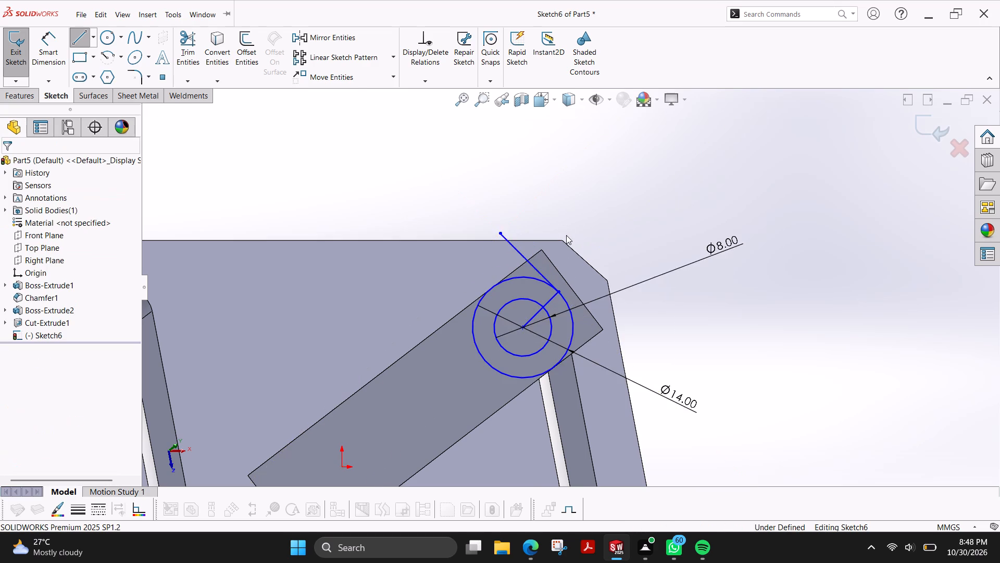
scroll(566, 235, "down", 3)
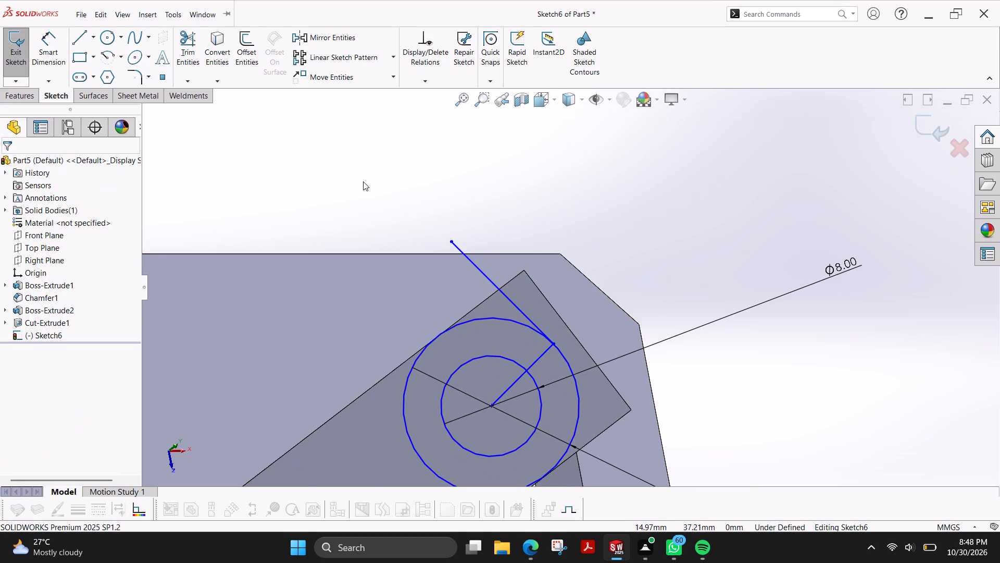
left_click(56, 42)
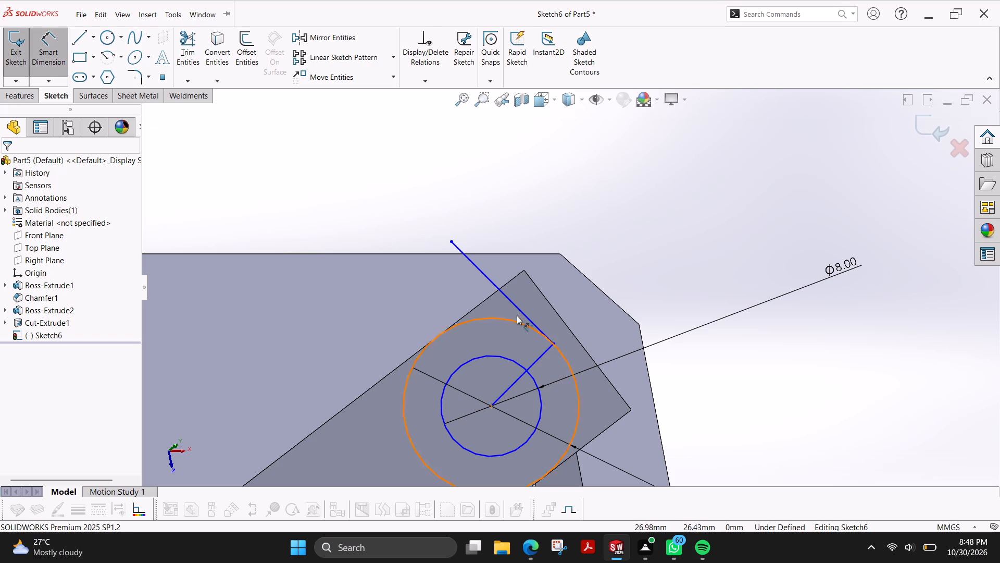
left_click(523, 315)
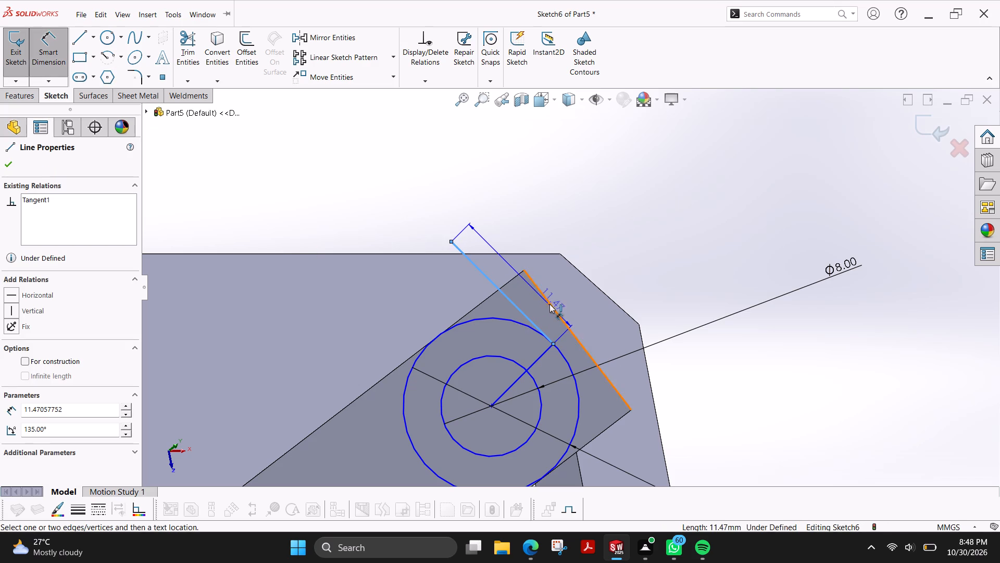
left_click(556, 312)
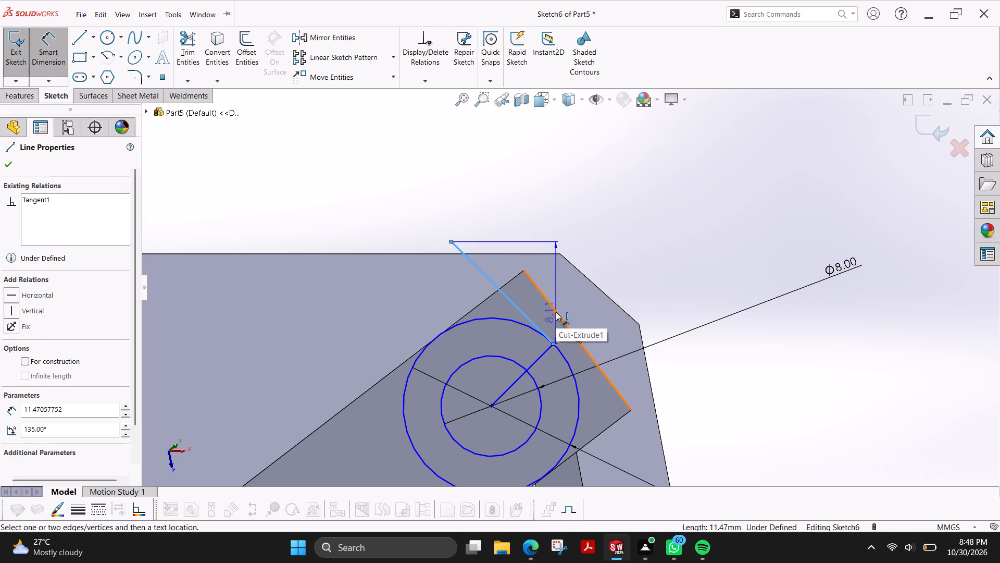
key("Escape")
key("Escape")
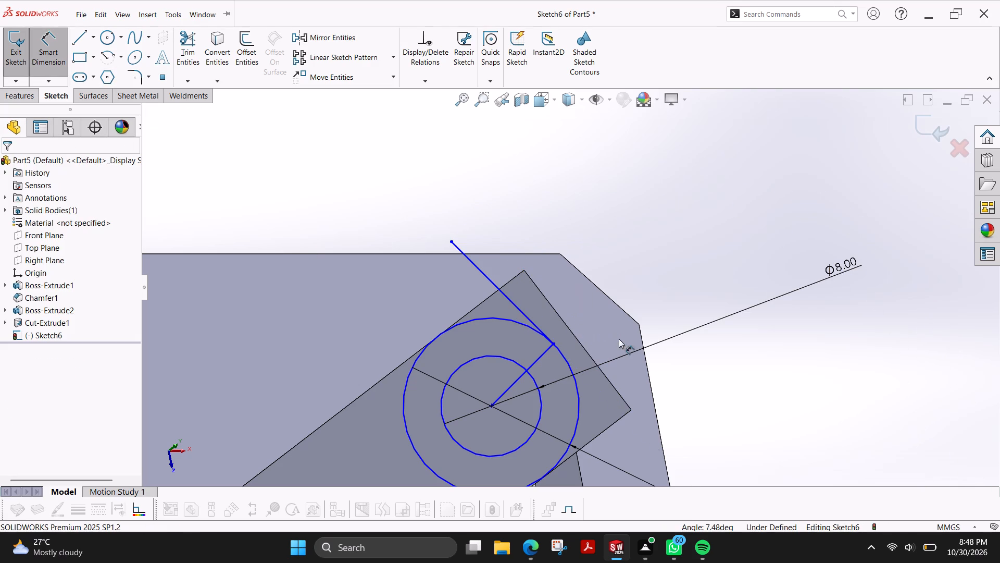
Delete the tangent line, keeping the radial line from the circles' centre to the outer circle.
left_click(539, 327)
key("Delete")
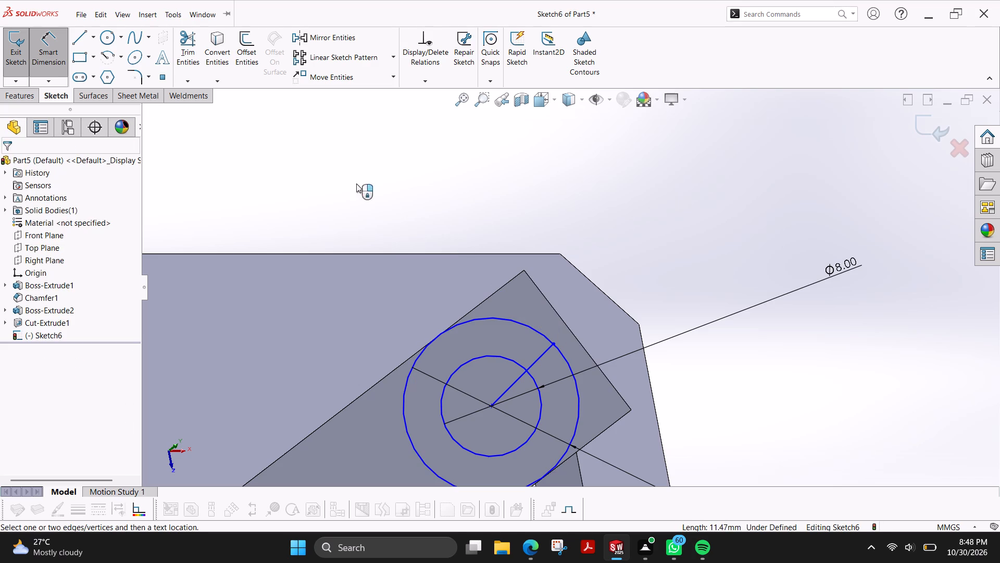
Dimension the radial line's outer endpoint to the arm's short end edge and set the distance to 0 mm.
left_click(553, 344)
left_click(578, 339)
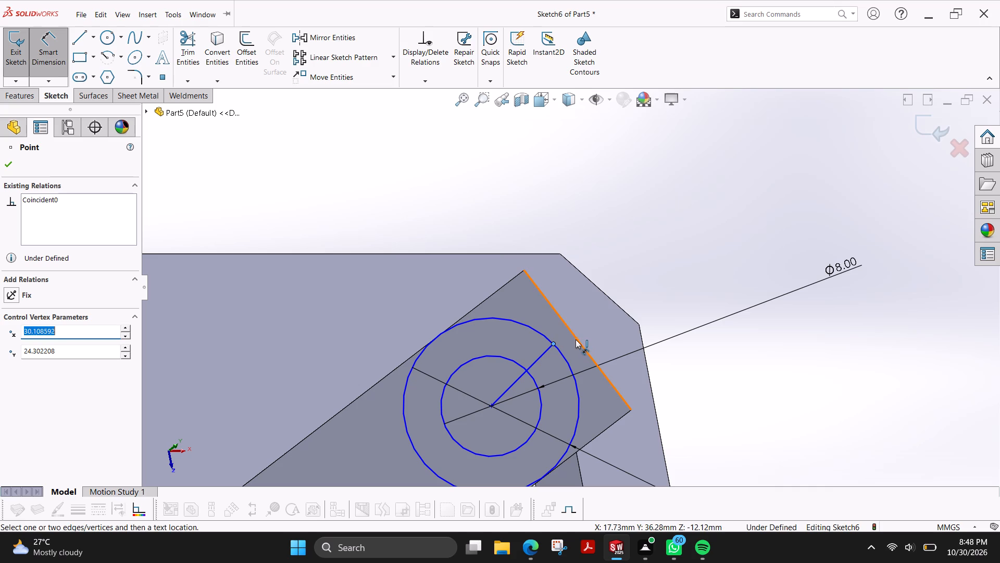
left_click(576, 339)
left_click(678, 232)
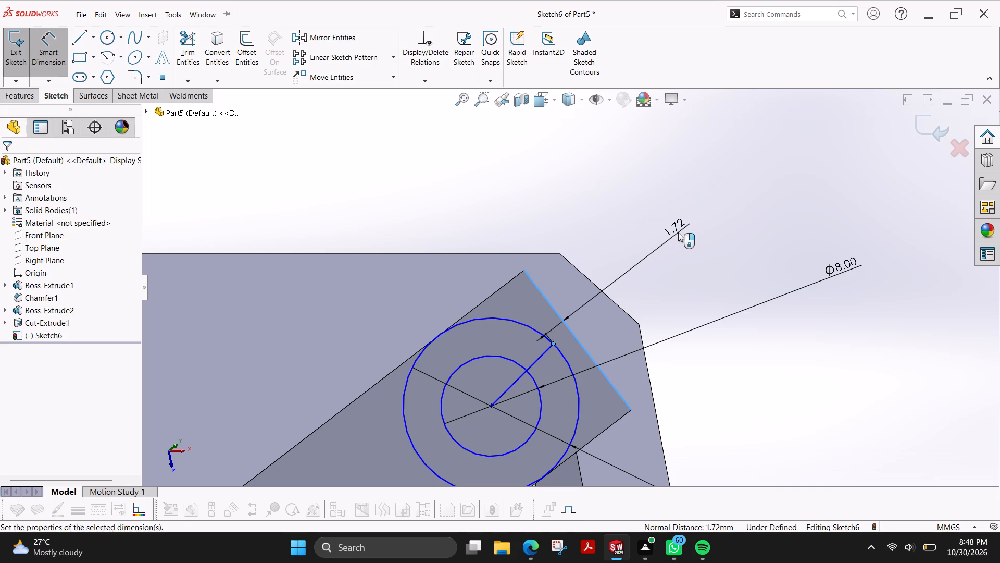
key("0")
key("Return")
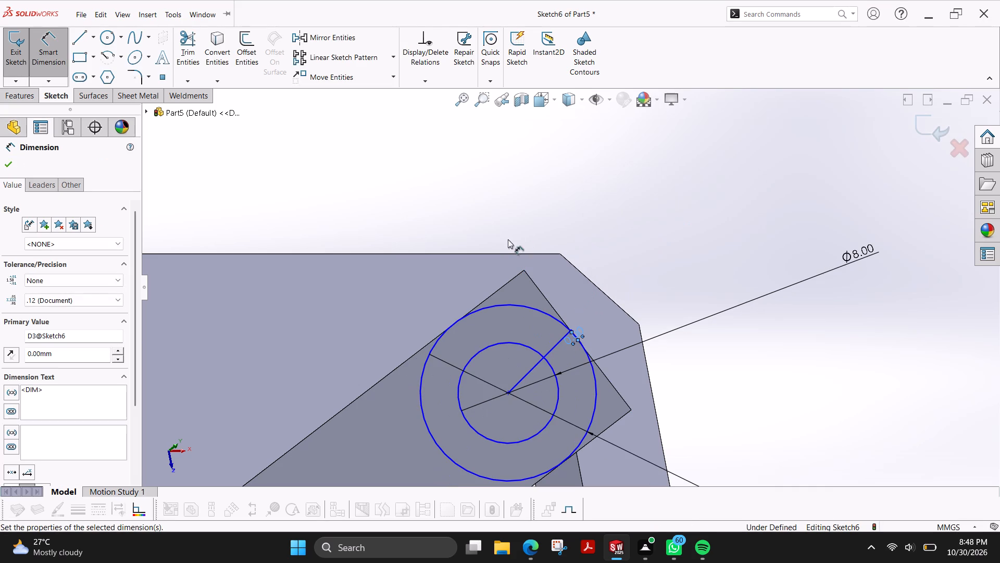
Delete the 0 mm dimension between the radial line's endpoint and the arm's end edge.
scroll(541, 289, "down", 3)
key("Delete")
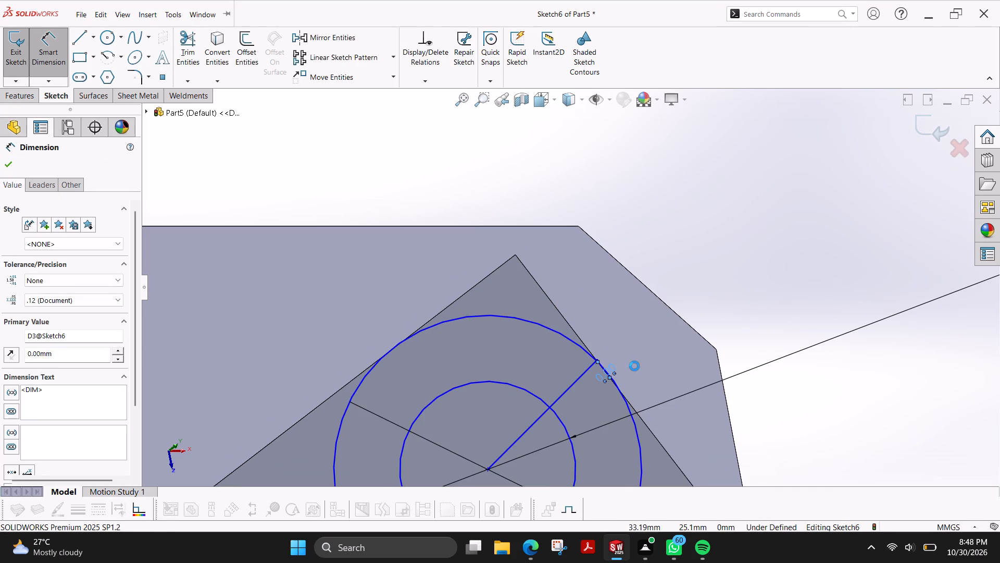
Sketch a chain of four lines around the outside of the arm's raised end, joining the outer circle's points on the arm's two long edges.
scroll(635, 365, "up", 4)
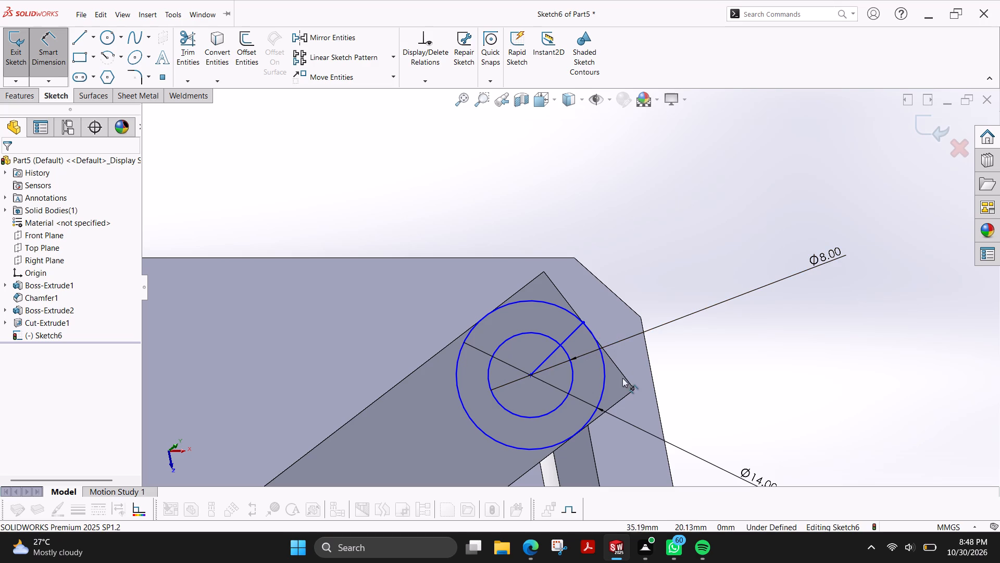
left_click(80, 43)
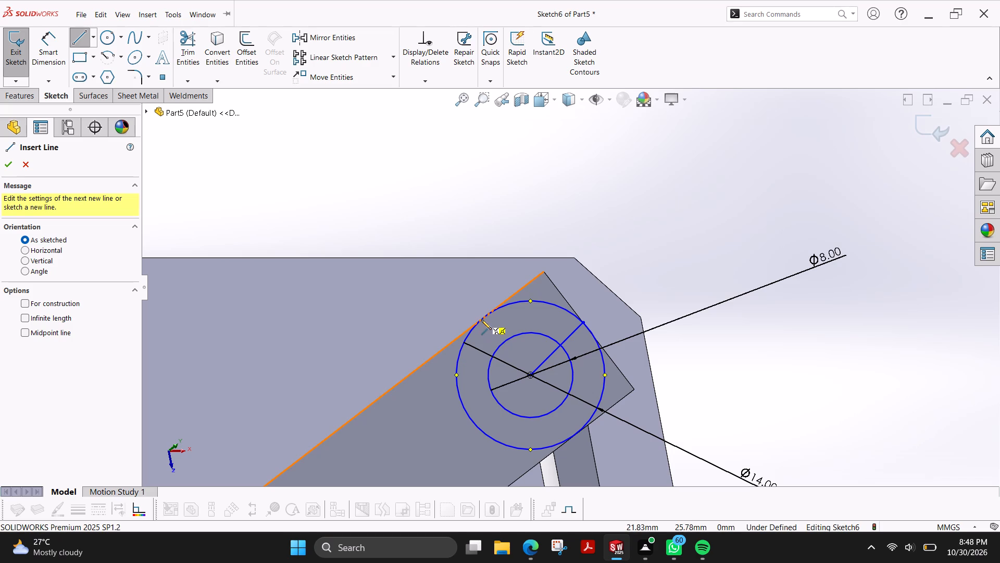
left_click(480, 319)
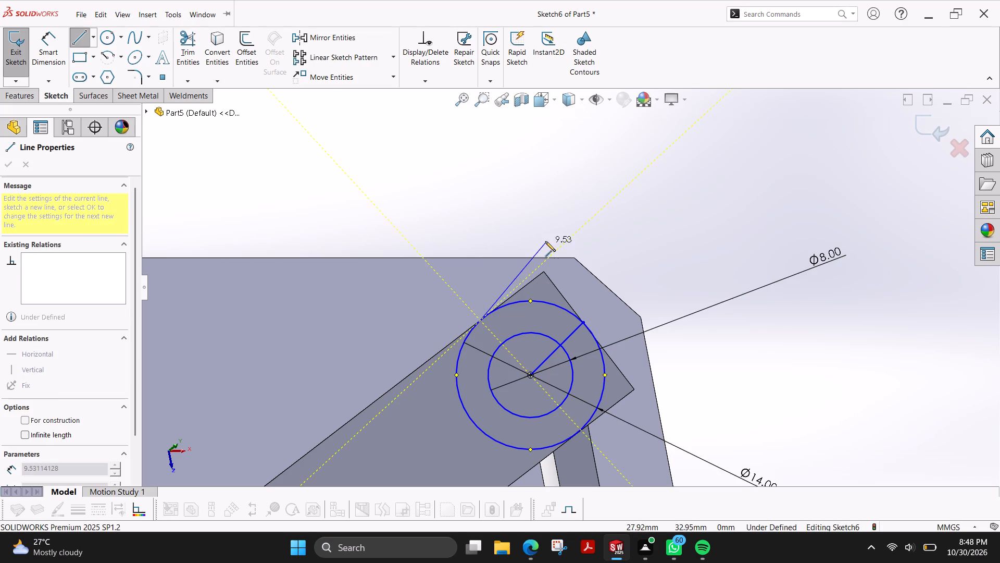
left_click(519, 194)
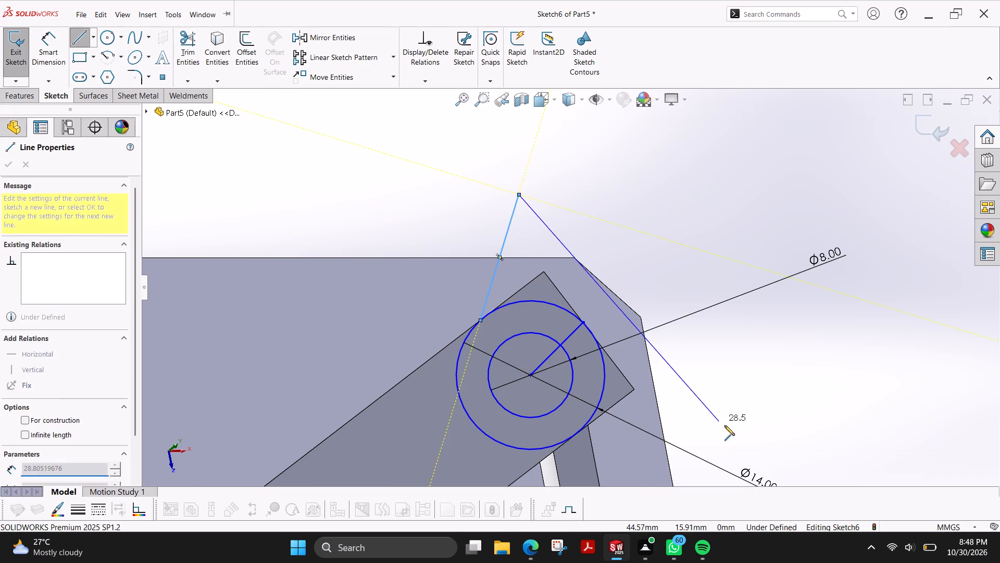
left_click(725, 425)
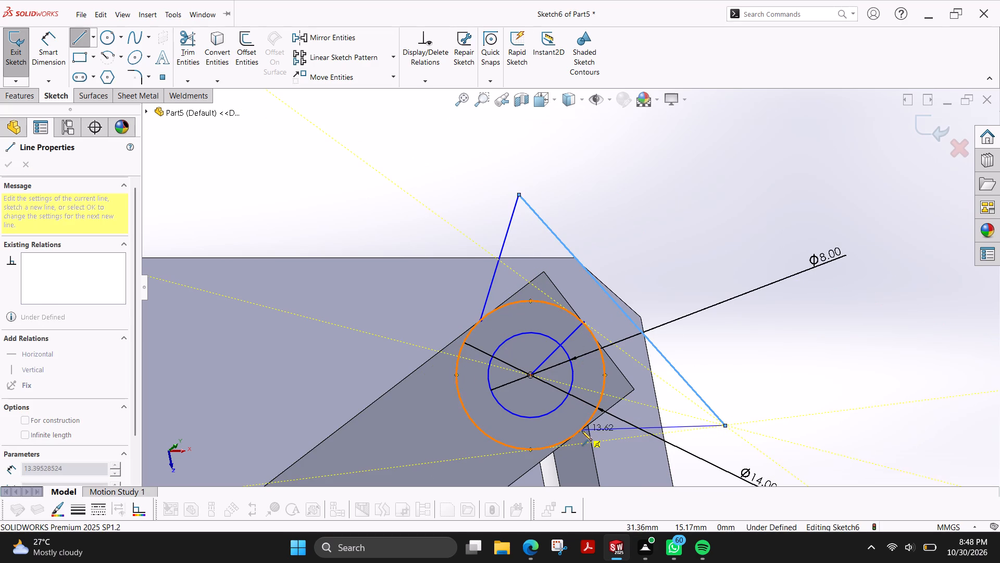
left_click(622, 412)
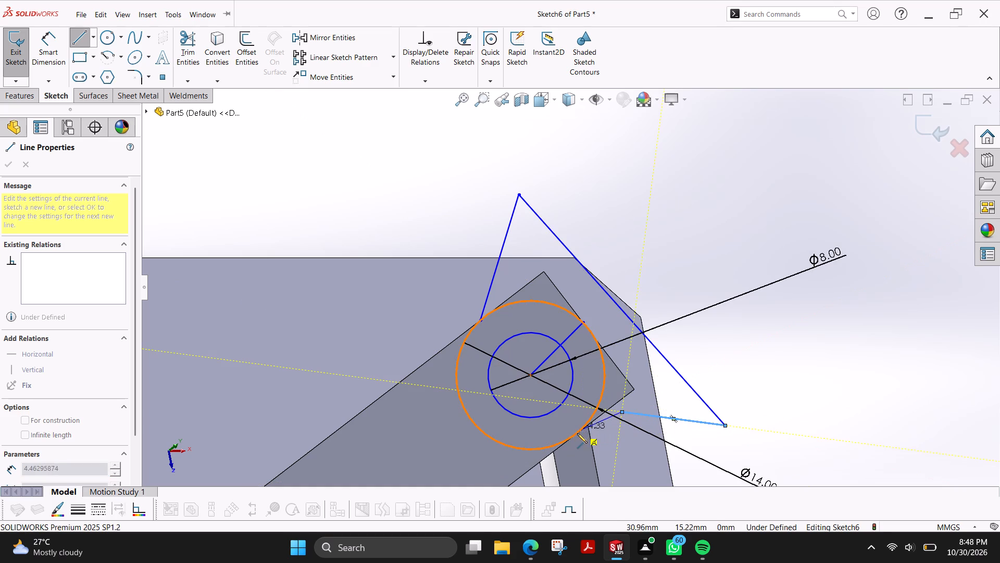
left_click(577, 434)
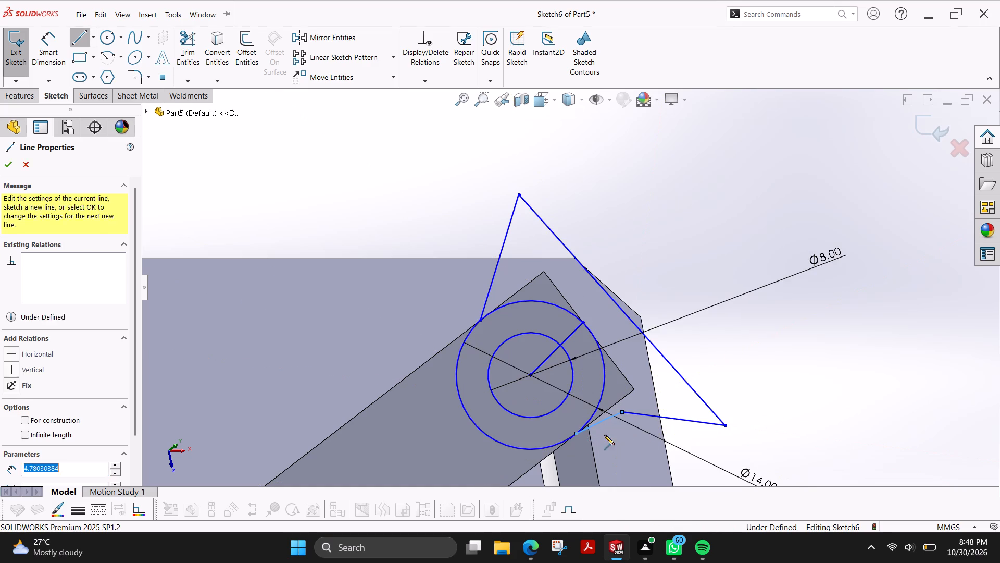
key("Escape")
Trim away the outer circle's portion on the arm's body, the inner circle and the radial line, leaving the rounded end arc.
scroll(816, 391, "up", 1)
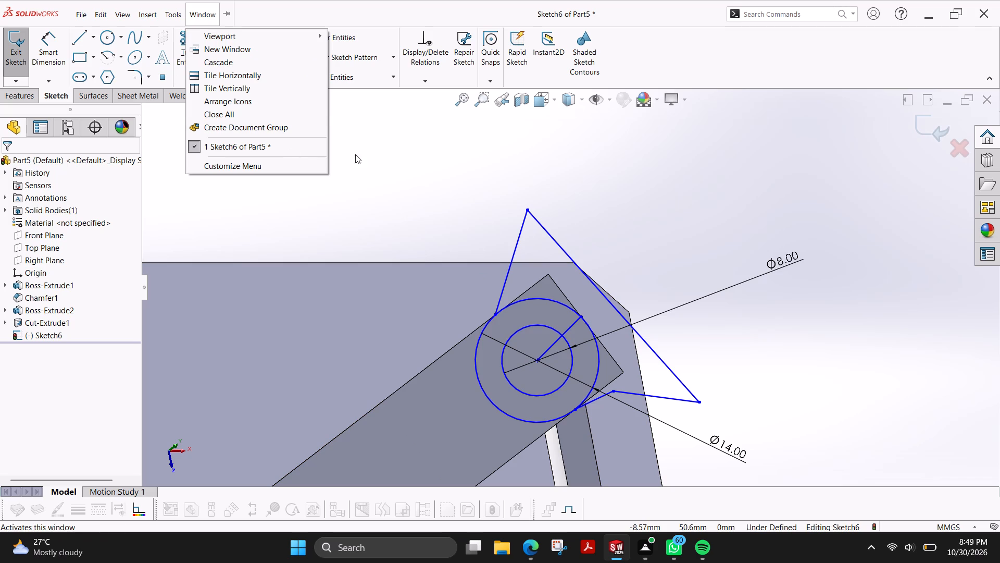
left_click(386, 167)
left_click(195, 56)
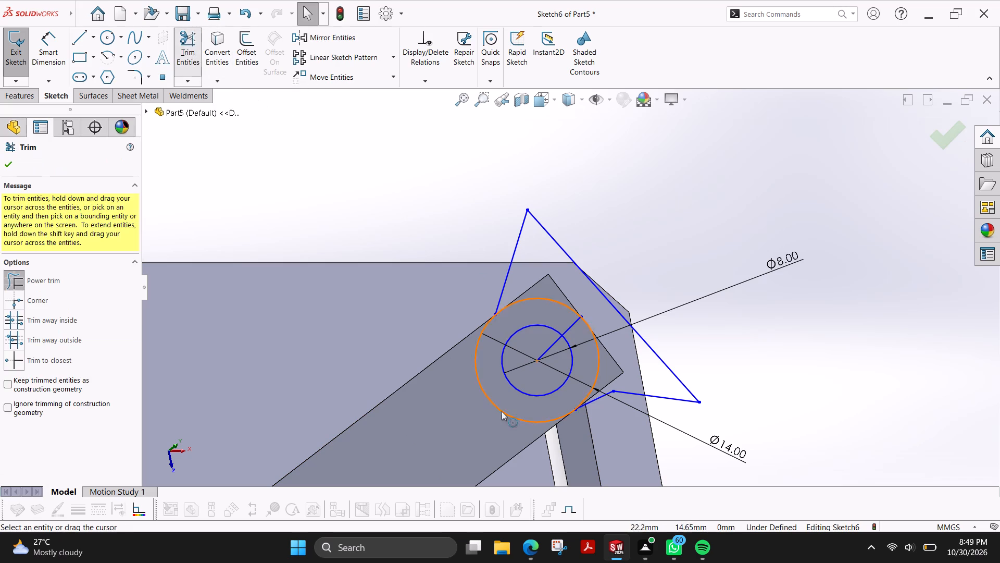
left_click_drag(463, 402, 509, 377)
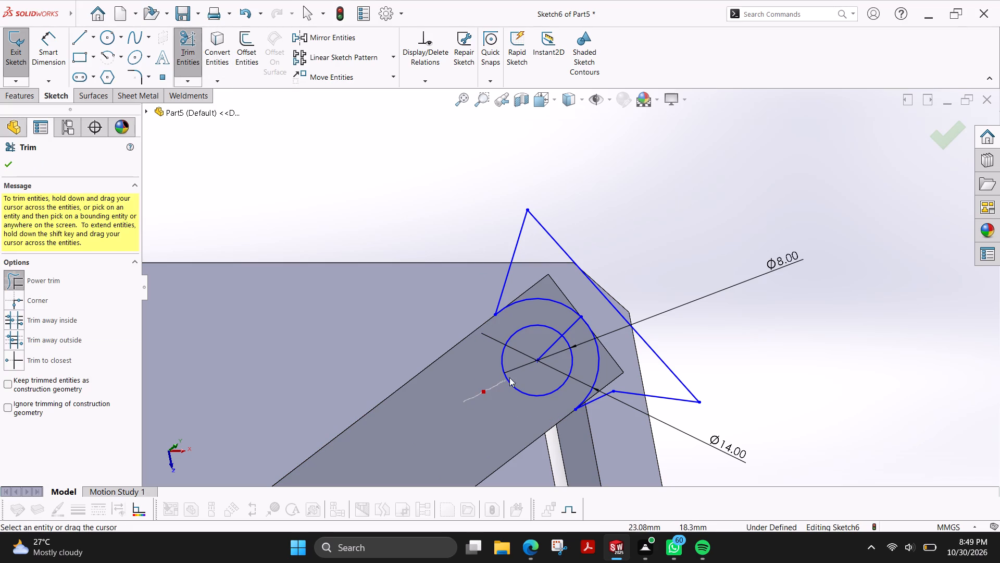
left_click_drag(509, 377, 515, 377)
left_click_drag(543, 330, 561, 351)
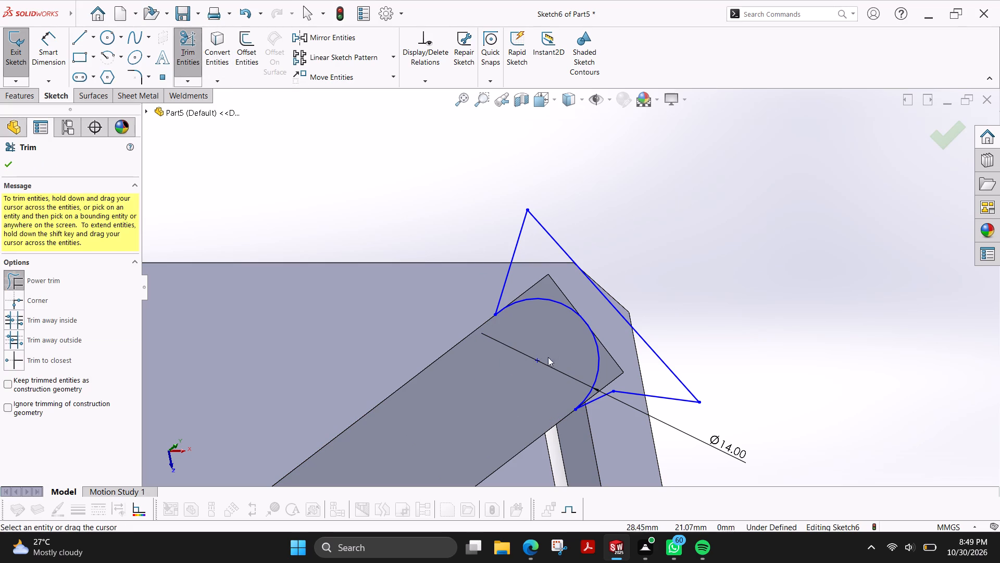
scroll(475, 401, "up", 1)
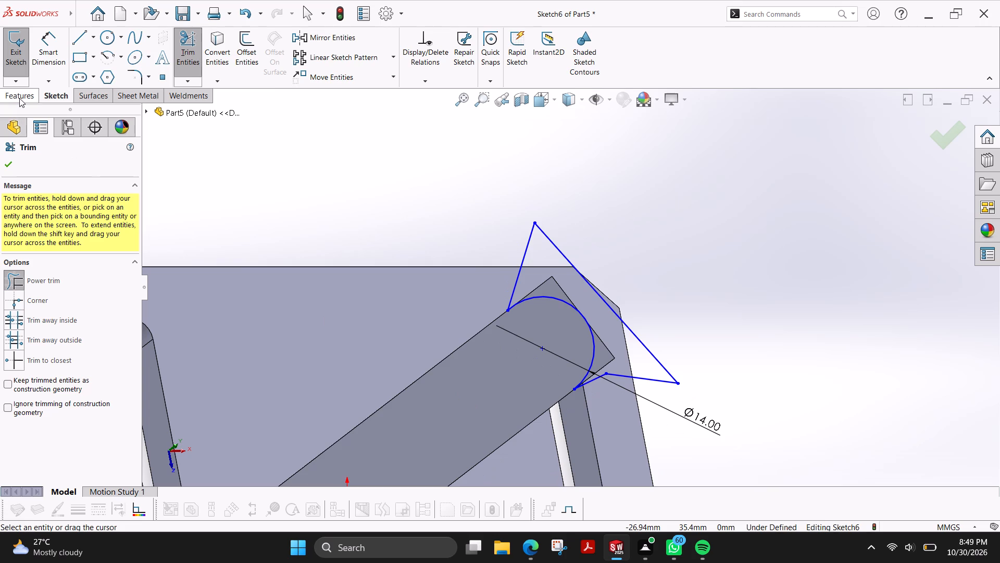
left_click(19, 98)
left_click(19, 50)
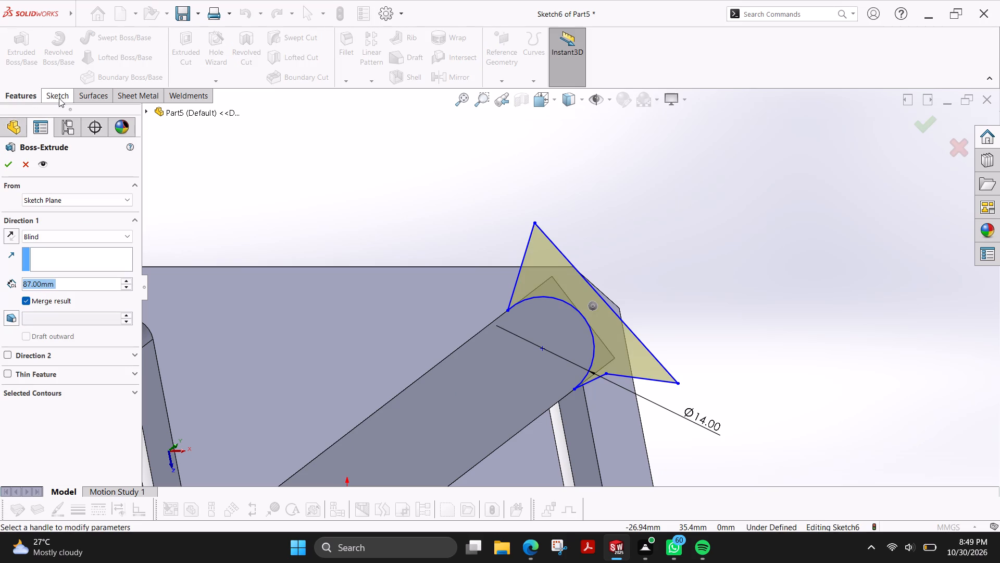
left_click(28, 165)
Make a blind Extruded Cut 7 mm deep from the closed profile to round off the arm's raised end.
left_click(178, 53)
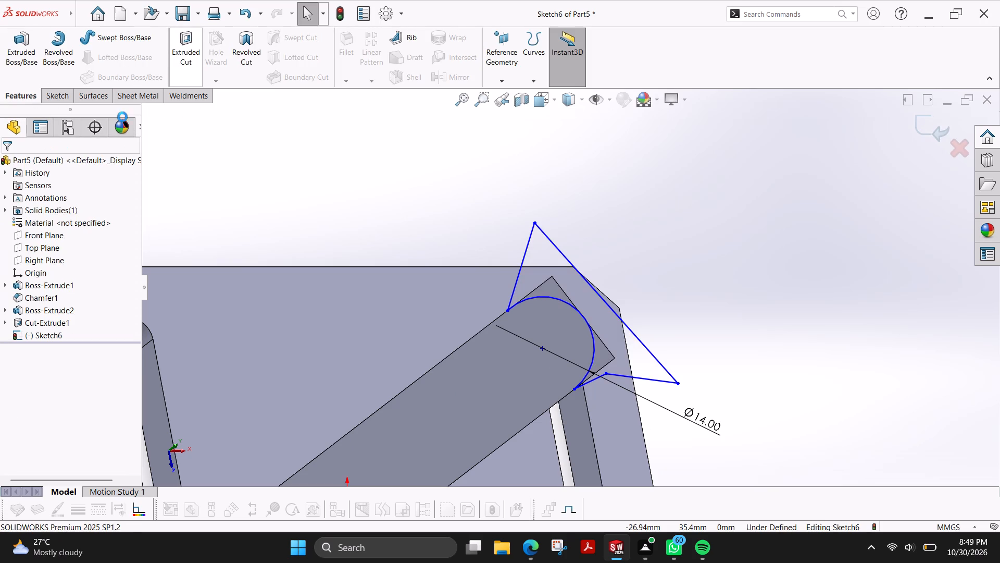
middle_click_drag(599, 402, 519, 357)
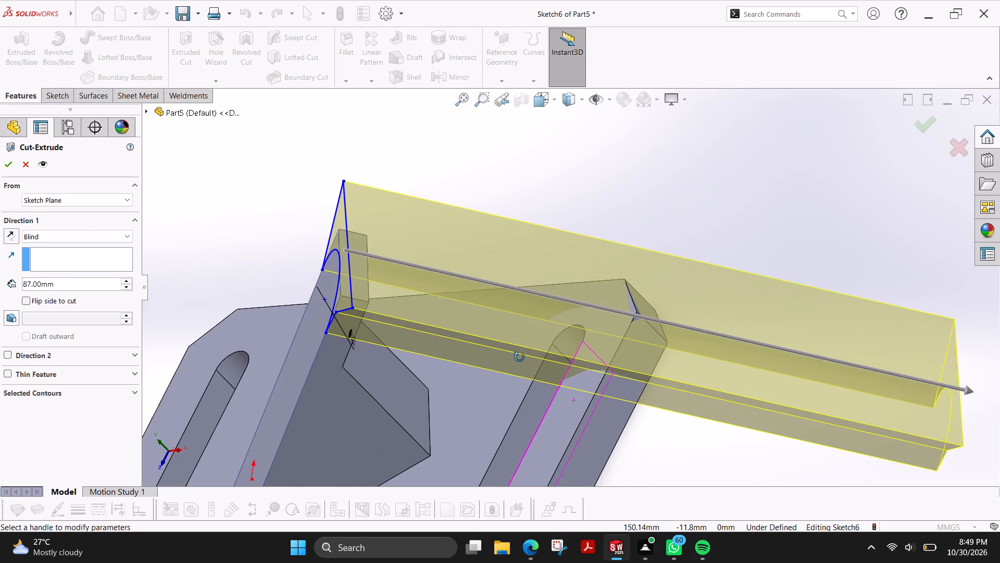
middle_click_drag(519, 357, 518, 356)
left_click(129, 286)
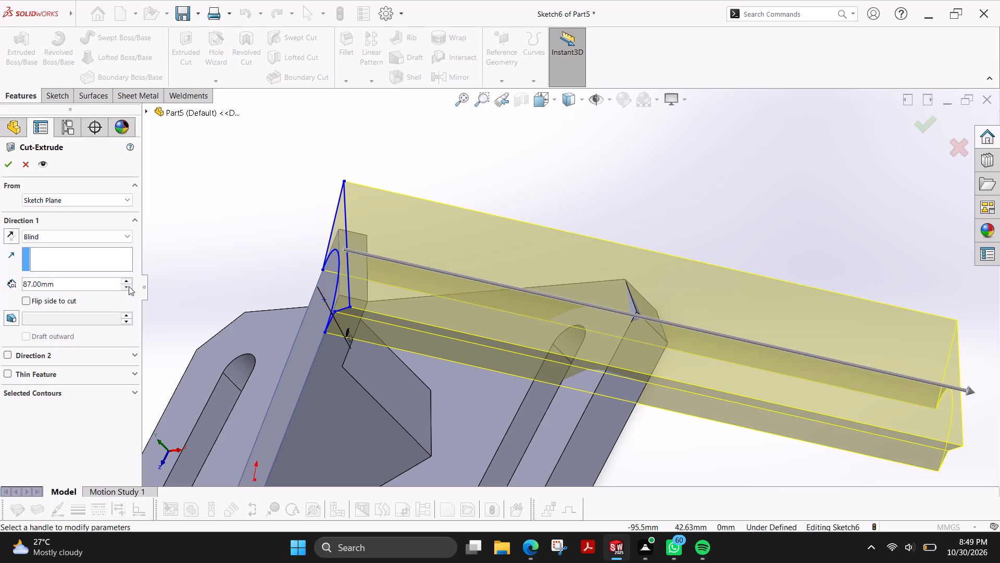
left_click(129, 286)
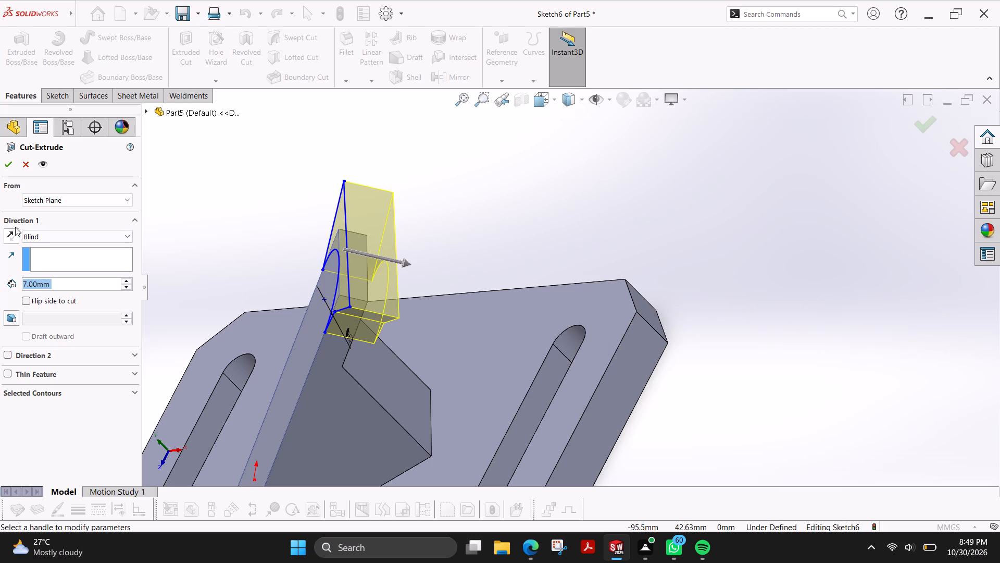
left_click(11, 169)
scroll(401, 334, "up", 1)
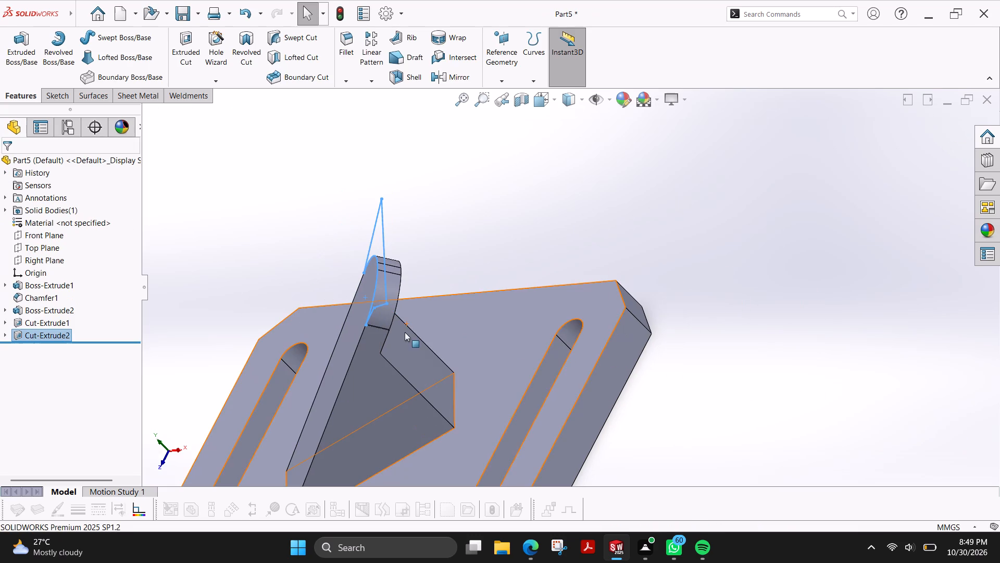
key("Escape")
On the arm's inclined face, sketch a circle of radius 4 mm centred on the rounded end's arc.
middle_click_drag(467, 246, 515, 263)
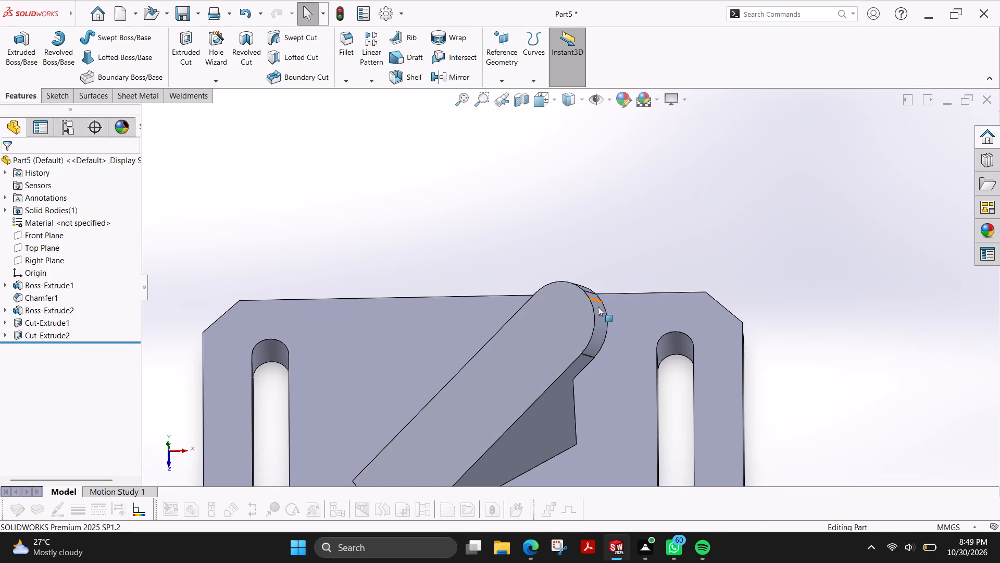
left_click(53, 95)
left_click(24, 53)
left_click(555, 308)
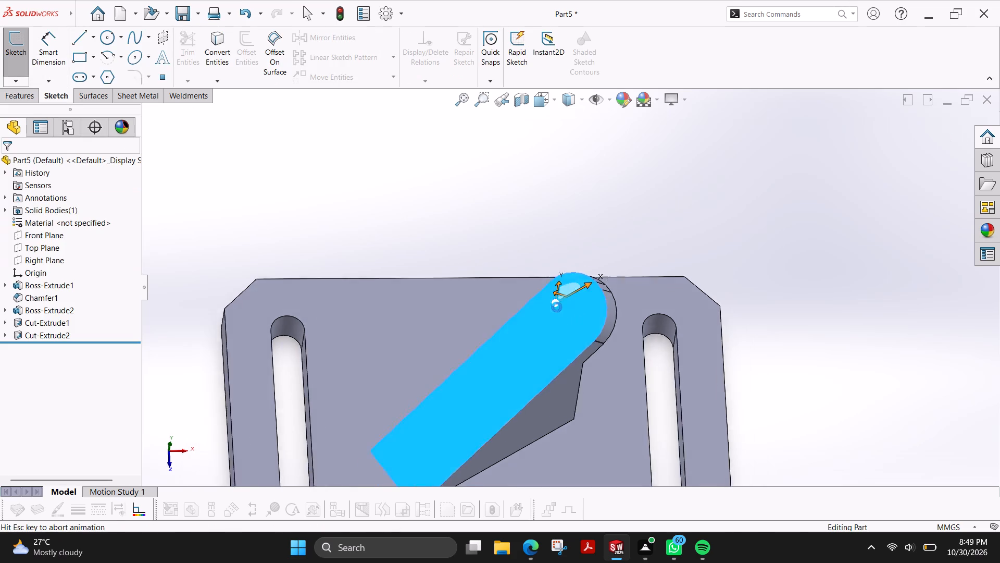
scroll(643, 225, "down", 2)
left_click(109, 41)
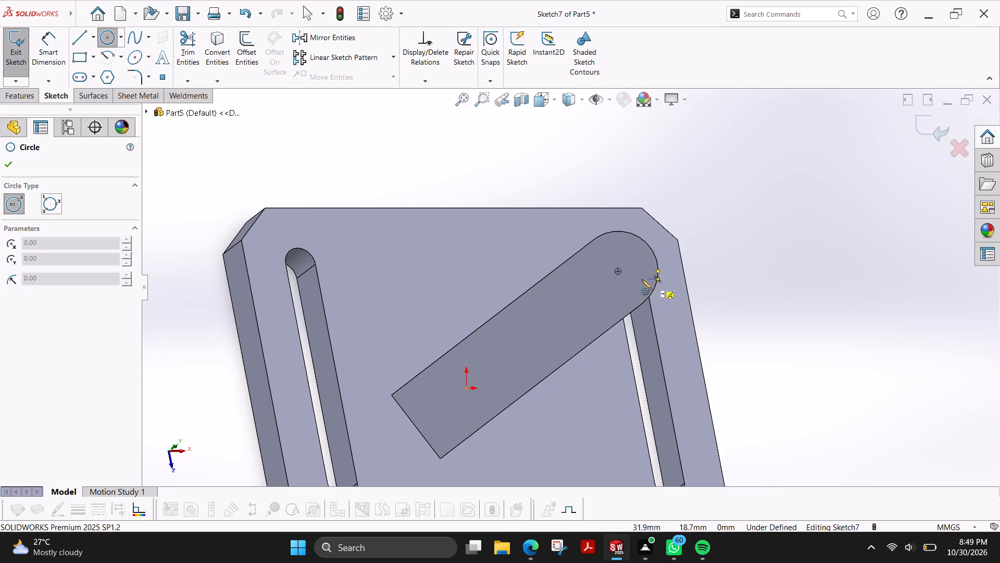
left_click(617, 272)
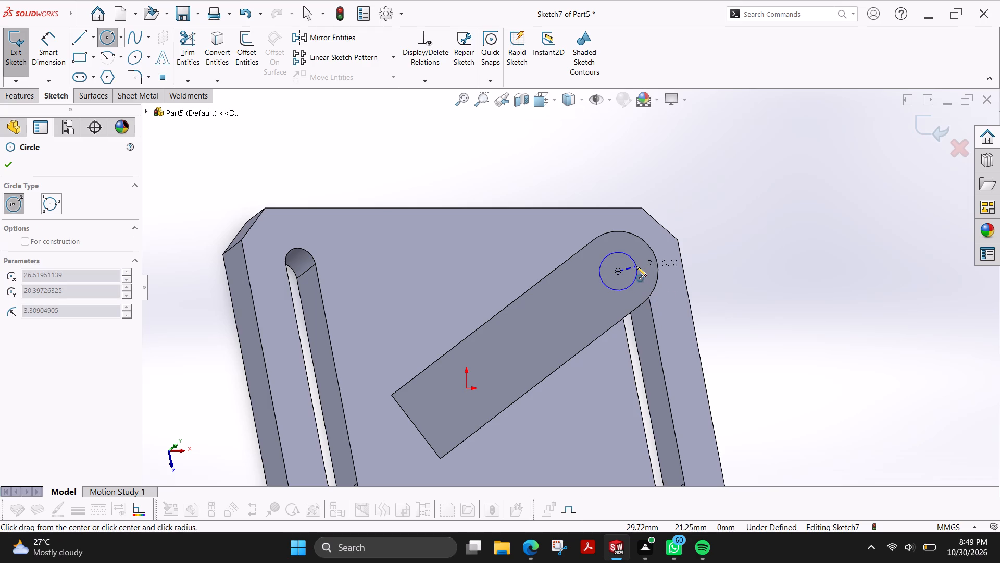
left_click(636, 266)
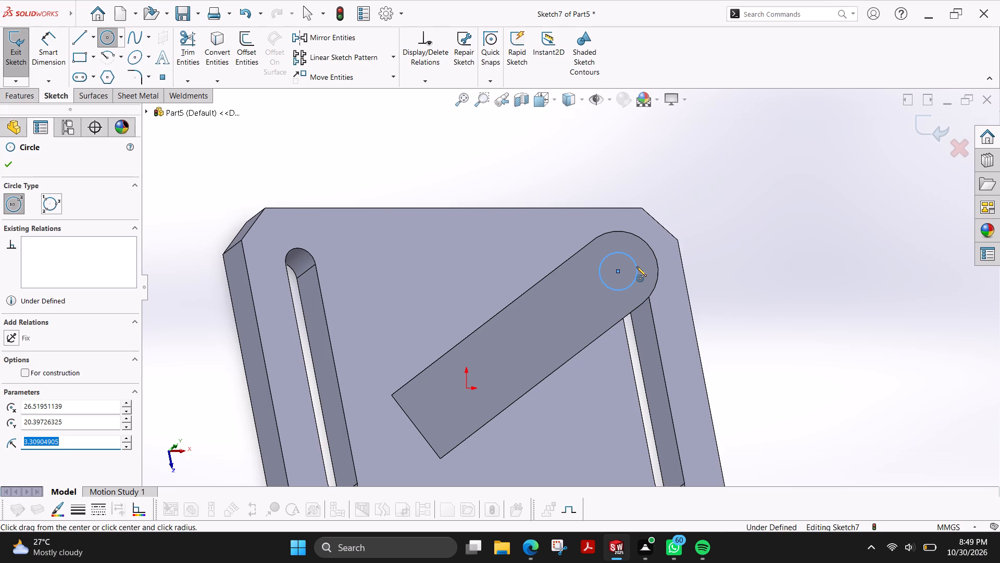
key("4")
key("Return")
Cut the 4 mm radius circle into the arm's rounded end with a 7 mm blind depth.
left_click(28, 96)
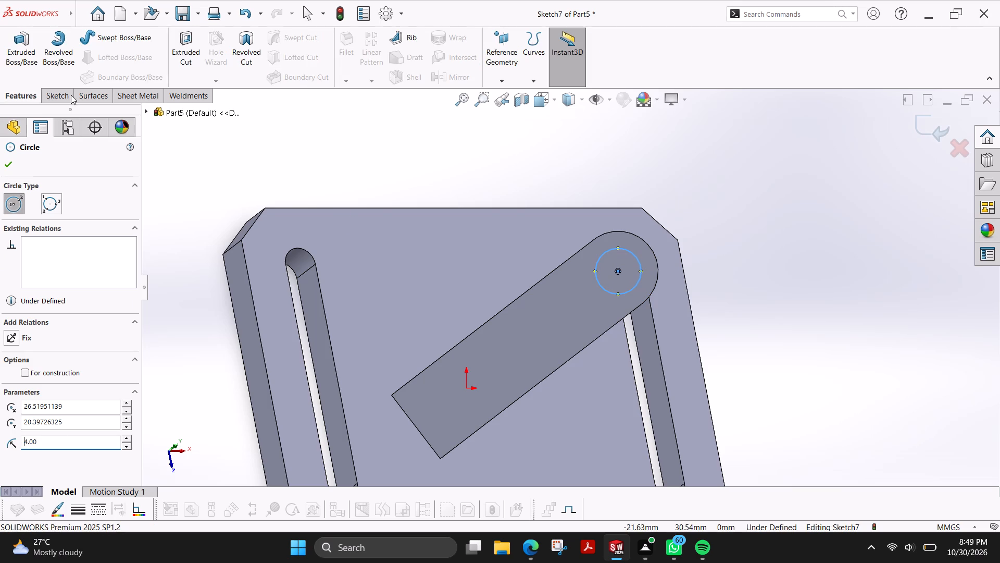
left_click(182, 51)
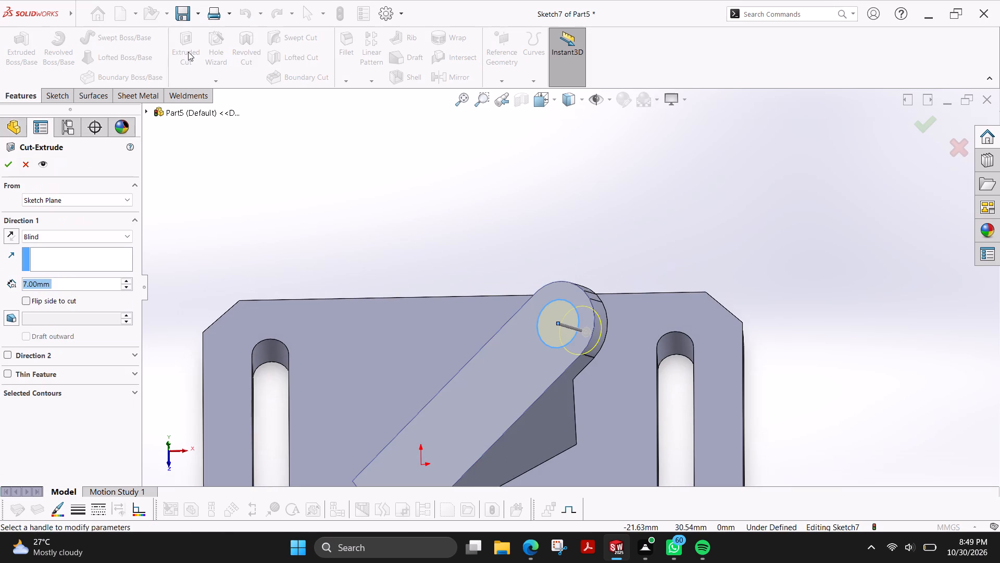
left_click(6, 167)
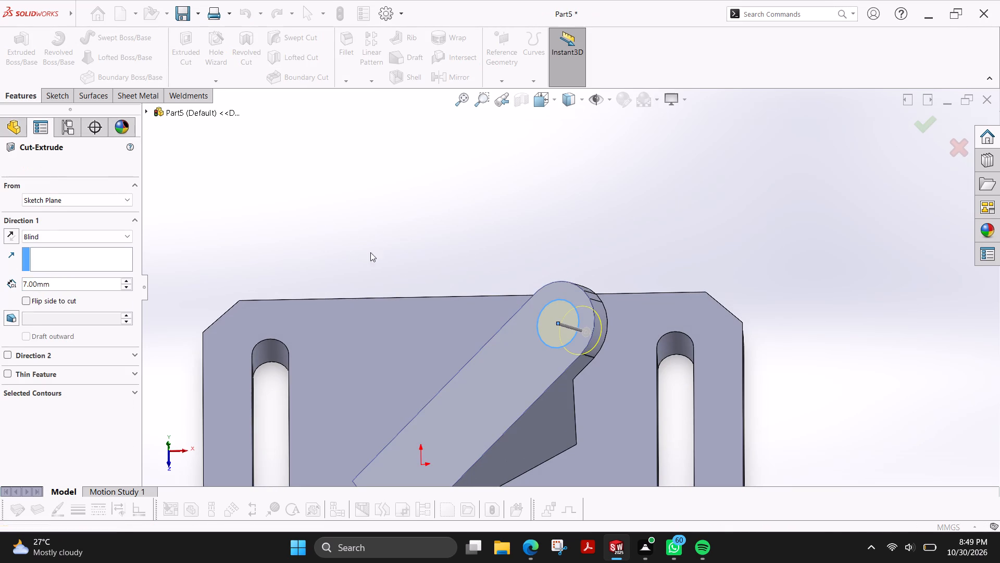
Edit the hole's cut in the arm's rounded end and set its blind depth to 17 mm.
middle_click_drag(615, 324, 628, 331)
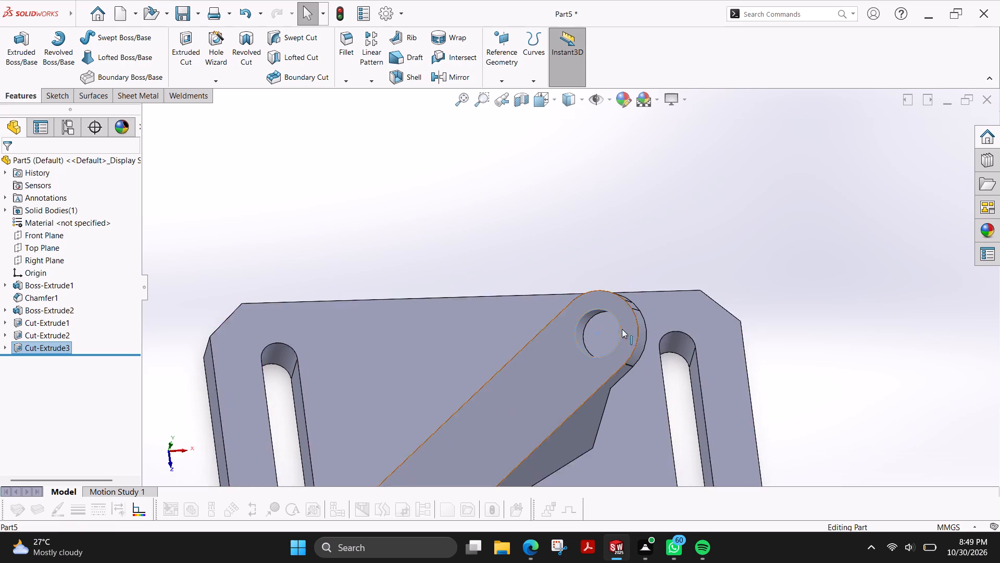
right_click(35, 348)
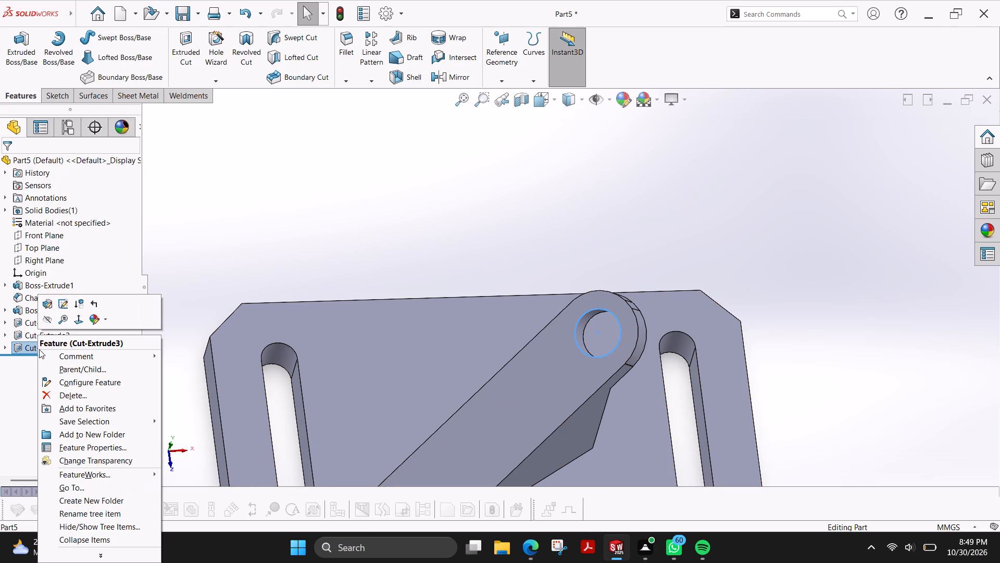
left_click(43, 301)
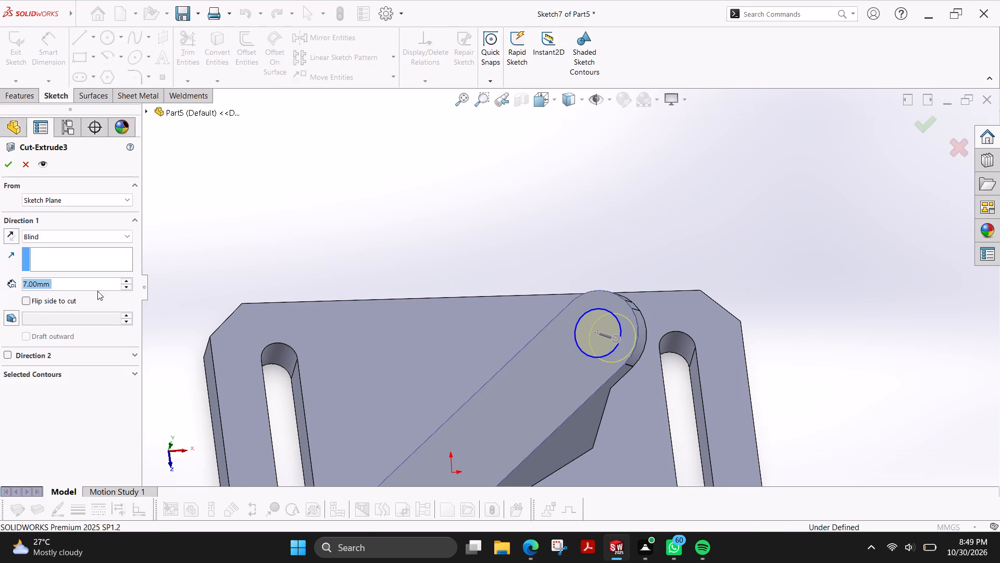
left_click(126, 281)
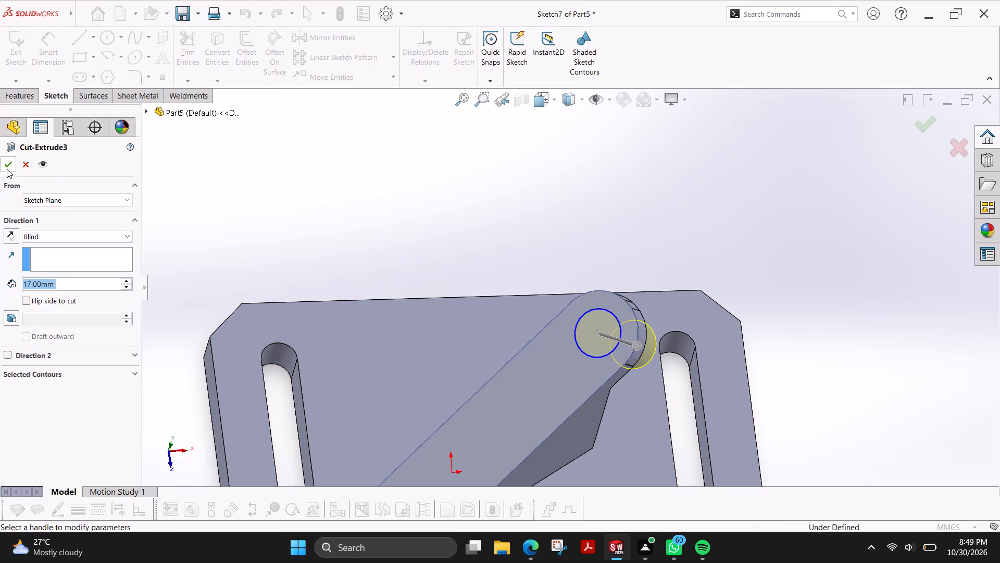
left_click(7, 169)
Examine the whole plate and arm, and bring up the standard view orientations.
scroll(420, 360, "up", 4)
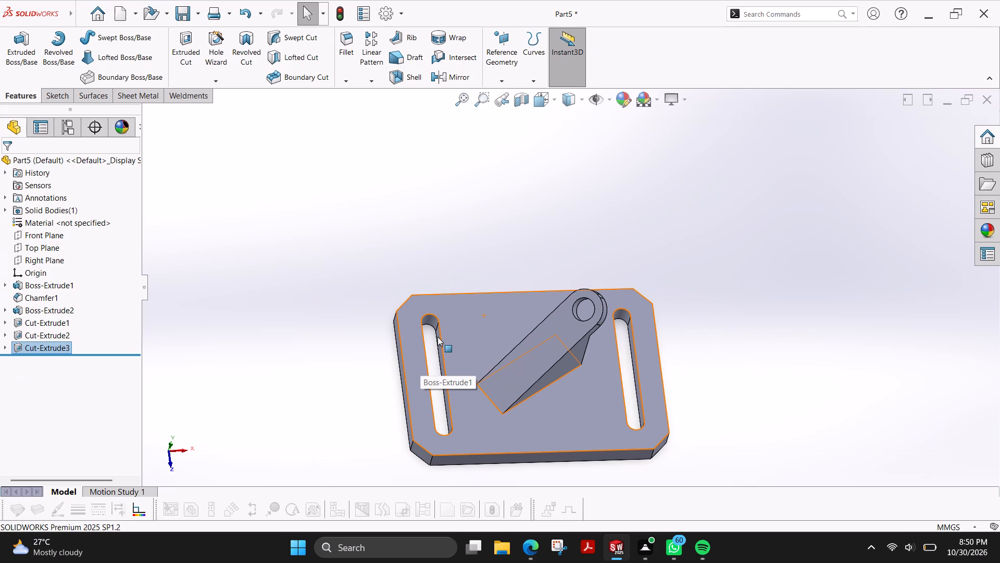
key("Escape")
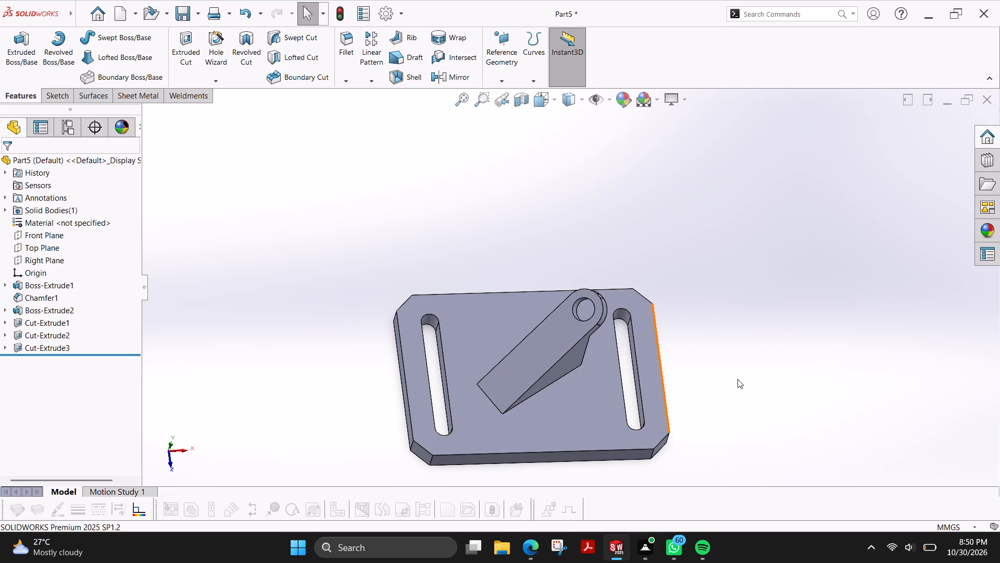
middle_click_drag(751, 407, 712, 407)
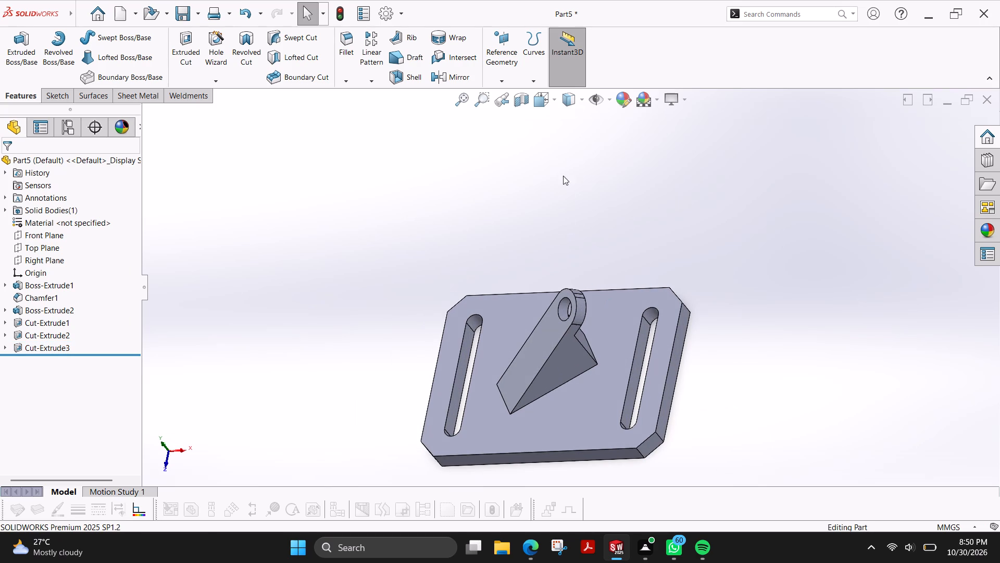
left_click(557, 95)
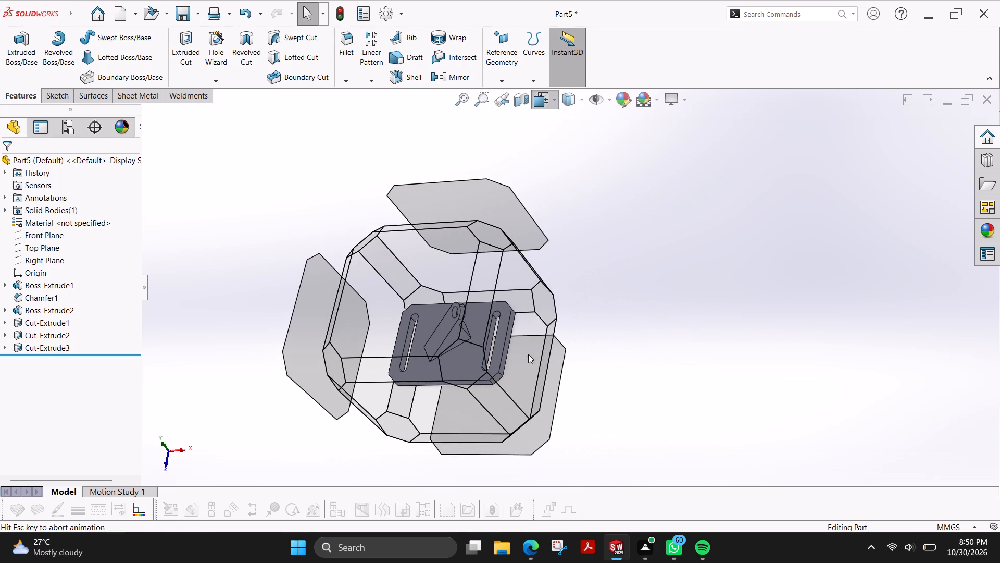
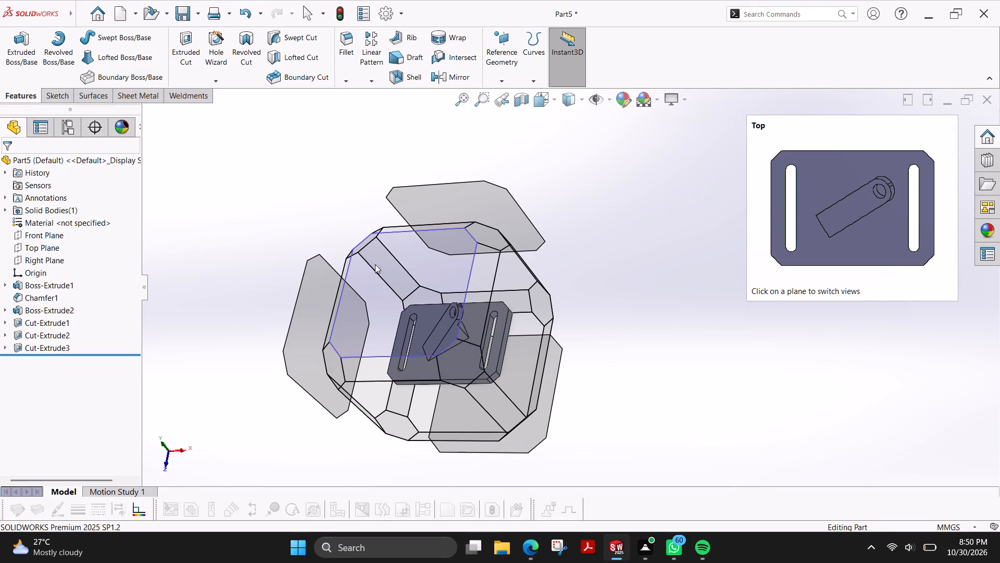
Orient the finished plate and arm to the standard isometric view.
middle_click_drag(339, 407, 344, 295)
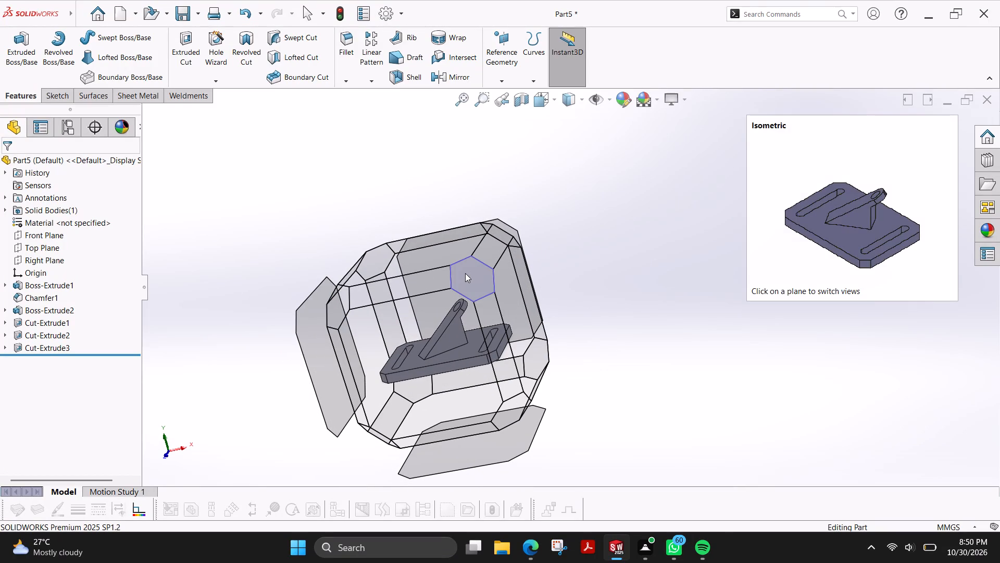
left_click(469, 281)
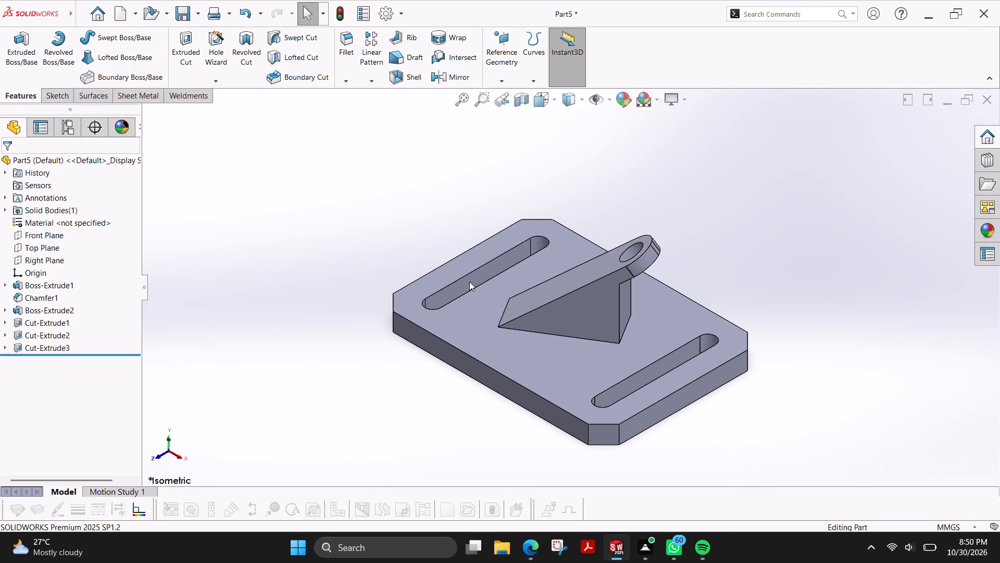
Save the part as fujiPart137 in the solidworks folder inside the Desktop's fuji drawing file folder.
key("ctrl+s")
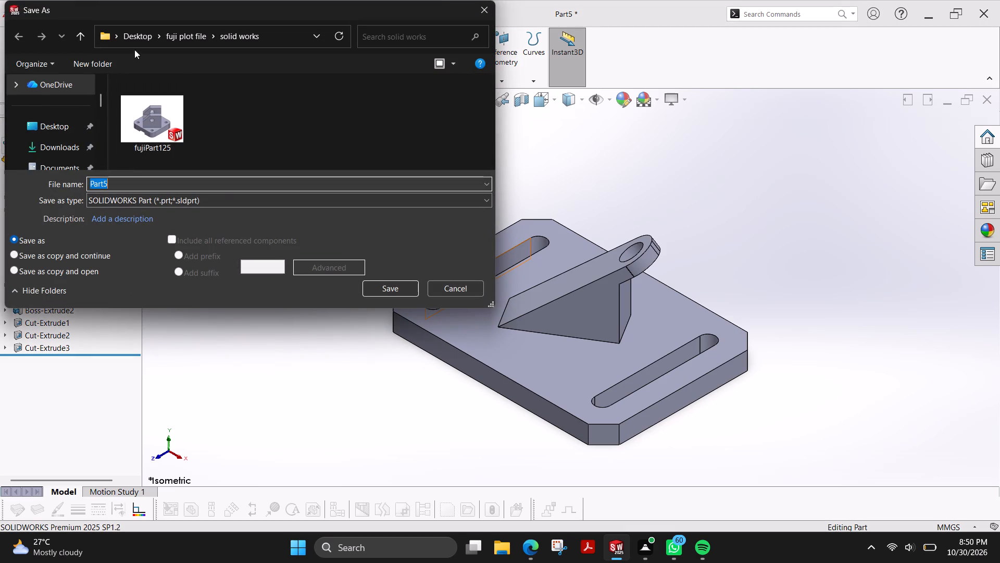
left_click(143, 39)
double_click(178, 128)
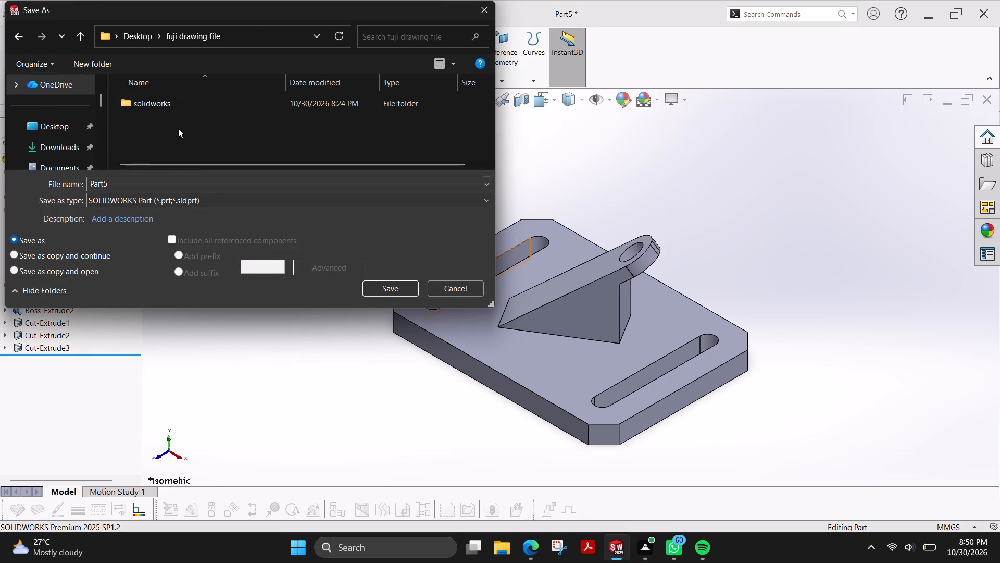
double_click(173, 101)
scroll(220, 143, "down", 20)
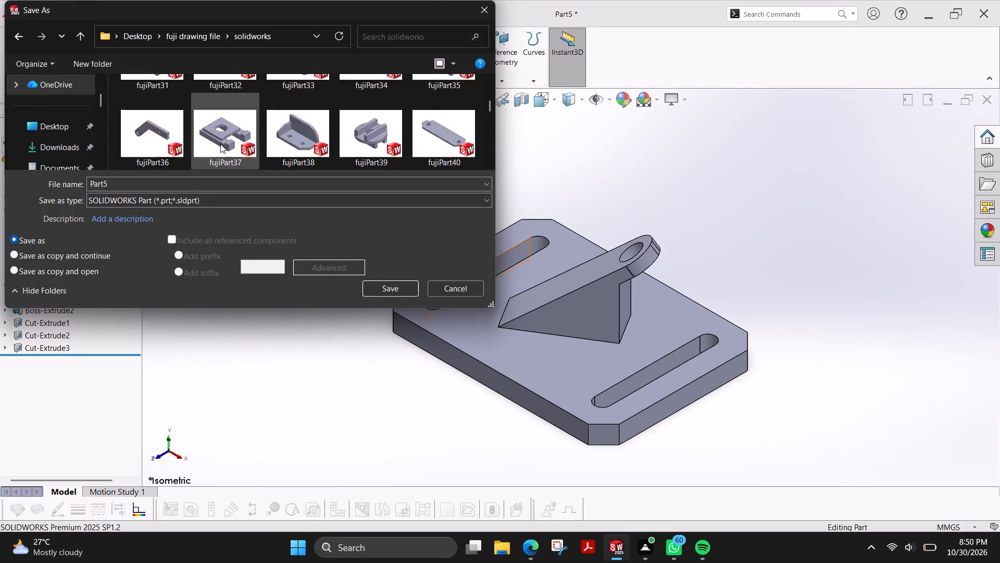
scroll(220, 144, "down", 20)
scroll(220, 144, "down", 20)
scroll(220, 144, "down", 3)
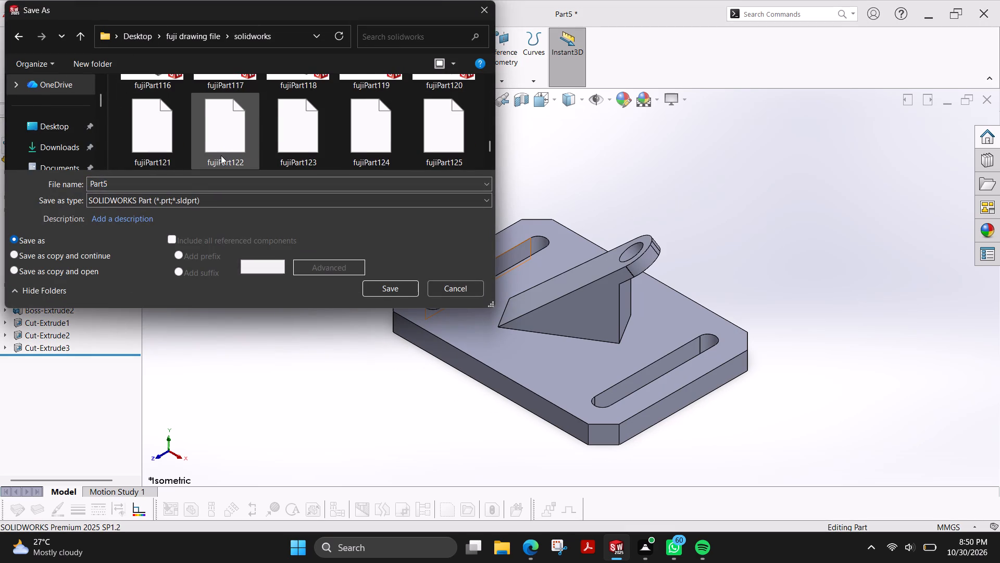
scroll(221, 155, "down", 12)
left_click(171, 187)
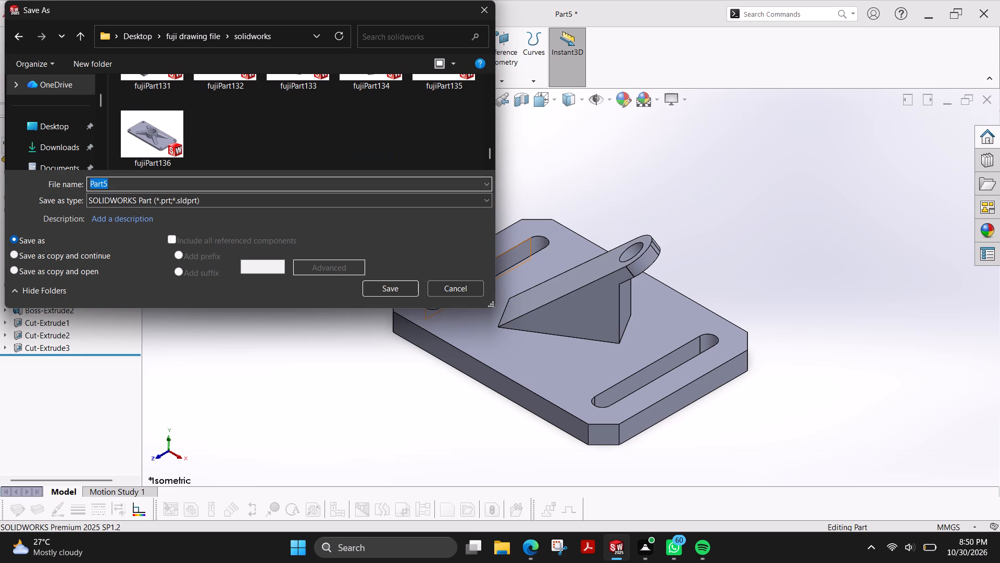
key("Right")
key("BackSpace")
key("1")
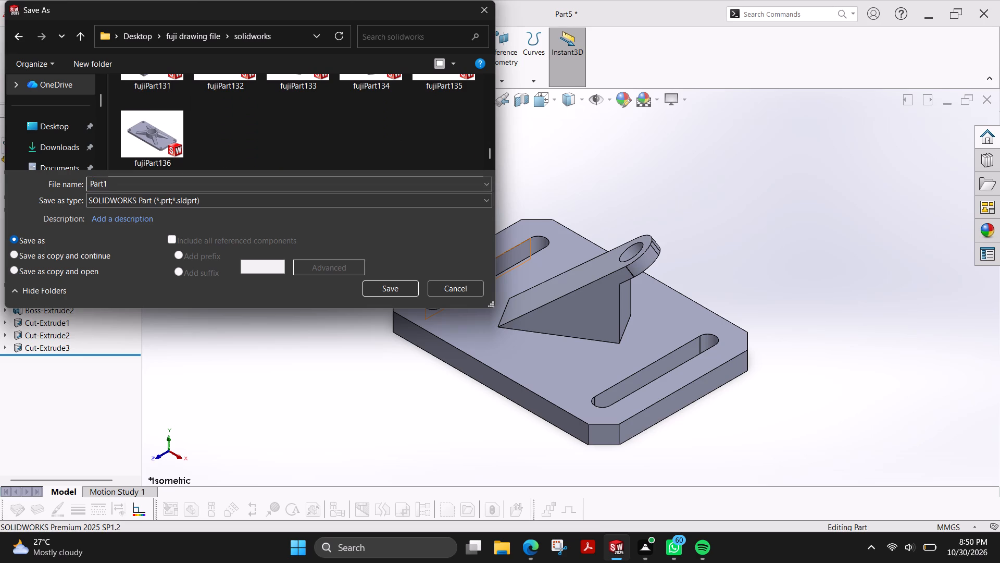
type("37")
key("Left")
key("Left")
key("Left")
key("Left")
key("Left")
key("Left")
key("Left")
key("Left")
key("Left")
key("Left")
key("Left")
key("Left")
key("Left")
key("Left")
key("Left")
key("Left")
type("fuji")
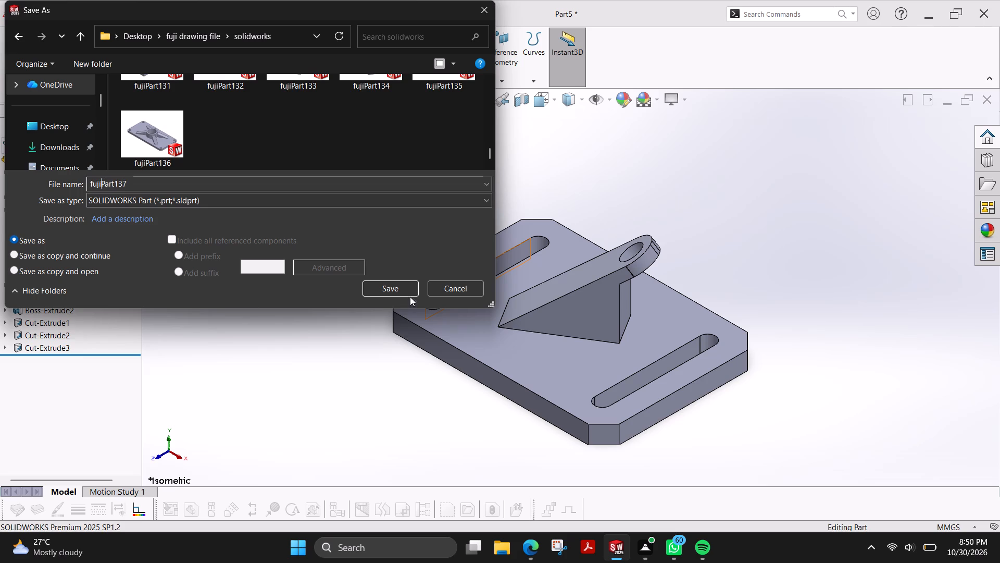
left_click(400, 289)
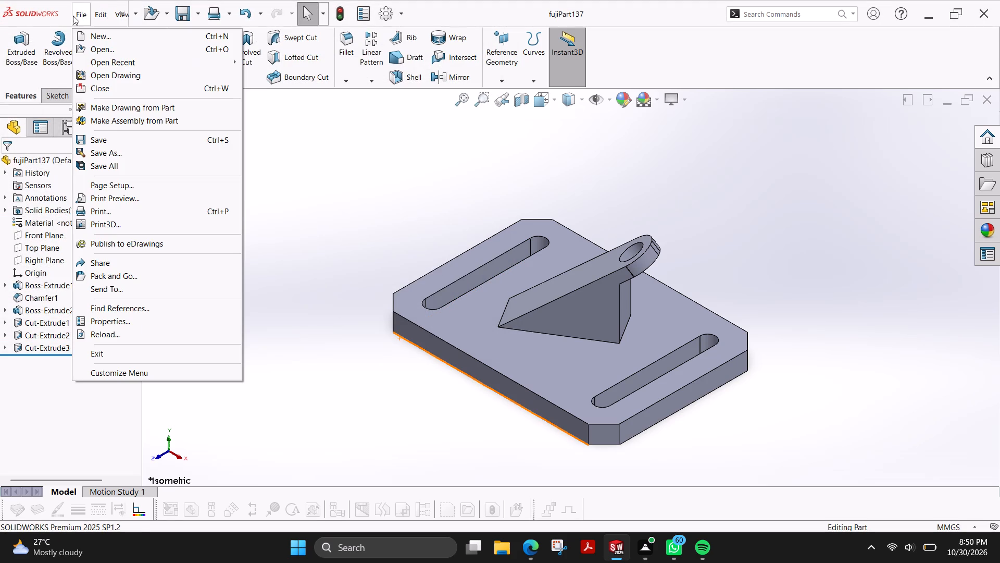
Save a PDF copy of fujiPart137 in the solid works folder inside the Desktop's fuji plot file folder.
left_click(119, 156)
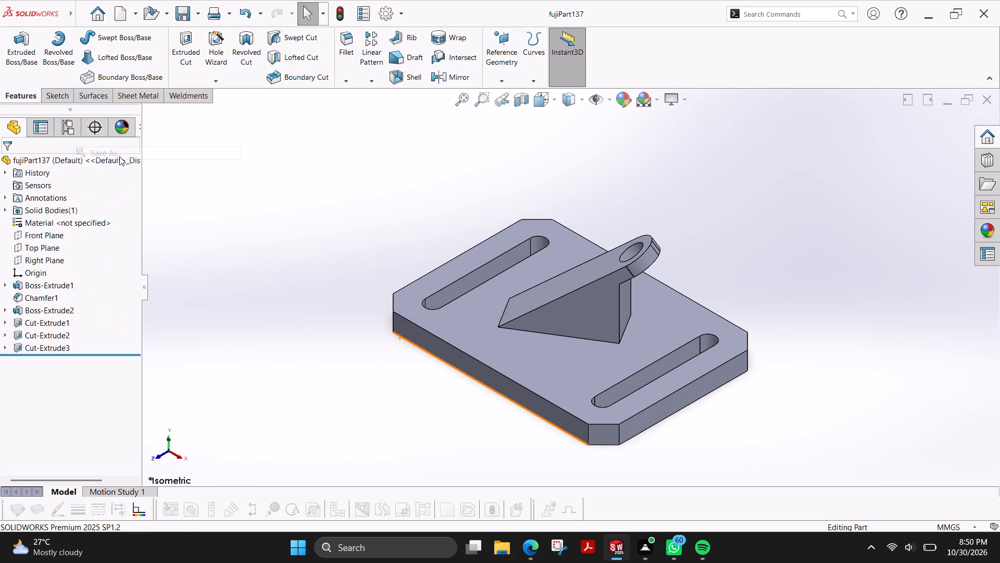
left_click(137, 34)
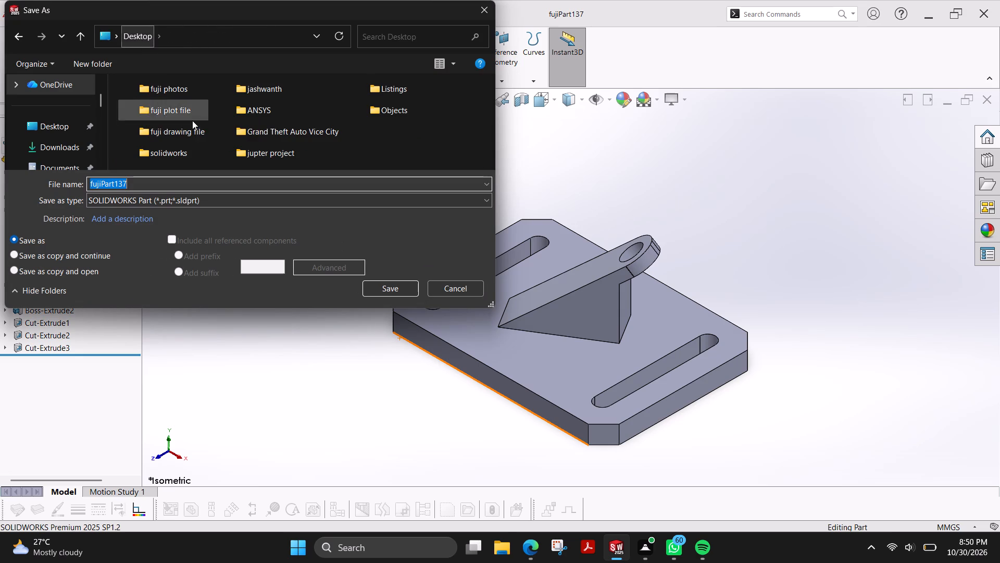
double_click(193, 114)
double_click(164, 99)
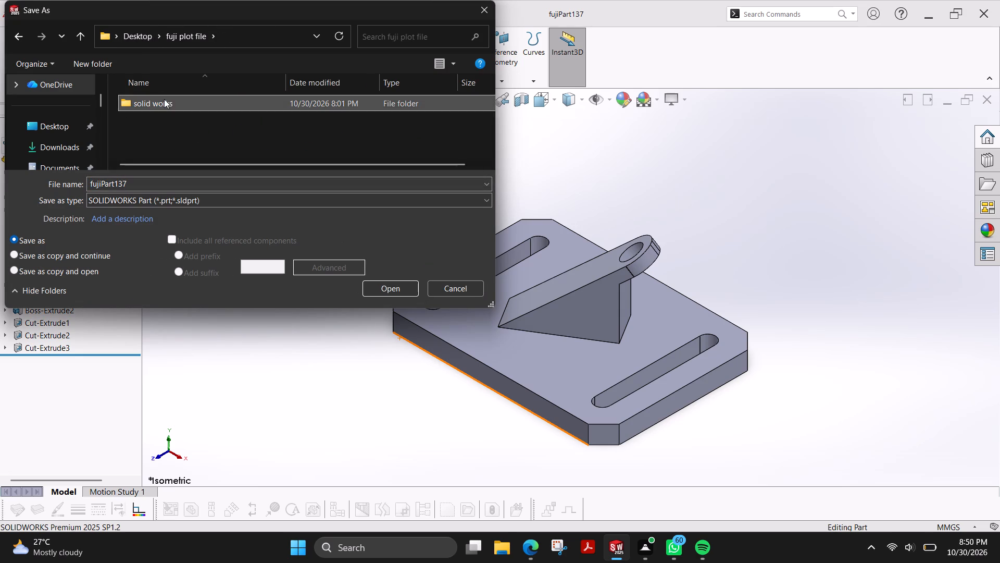
left_click(181, 202)
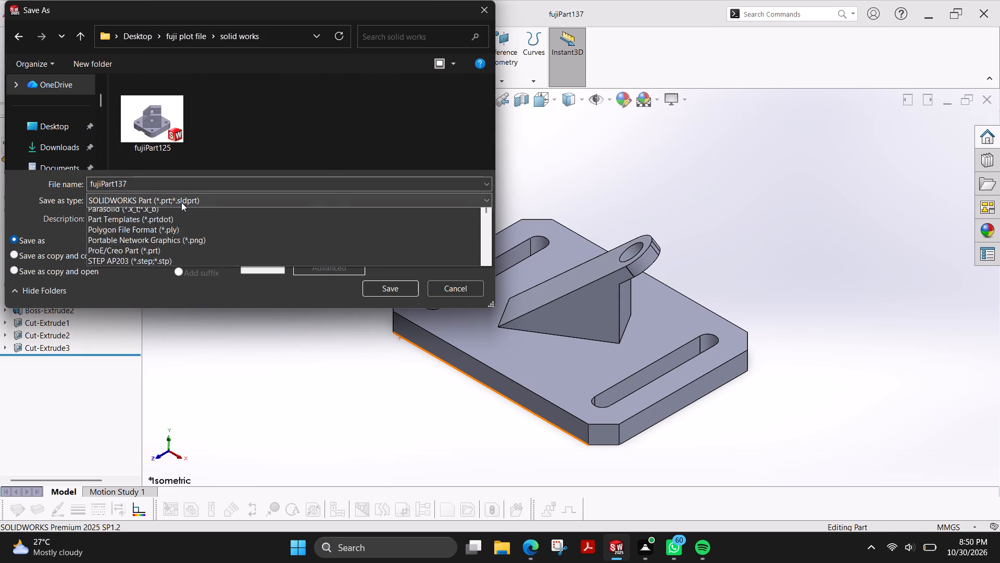
left_click(151, 310)
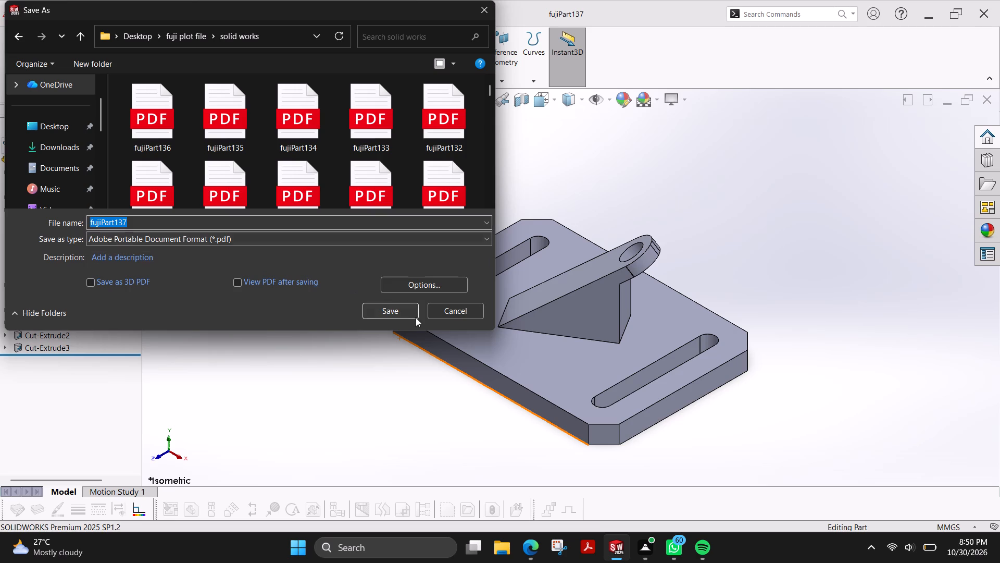
left_click(399, 311)
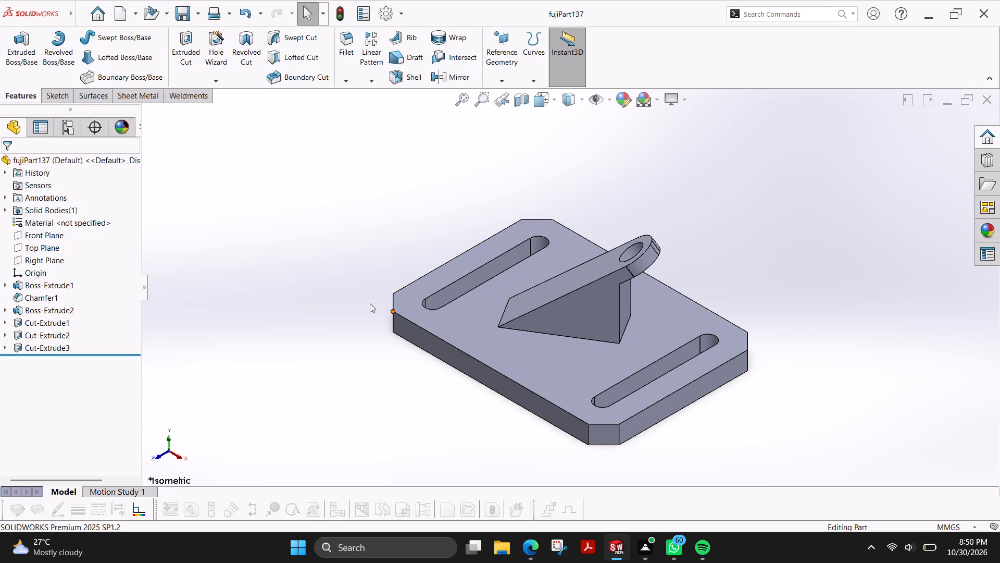